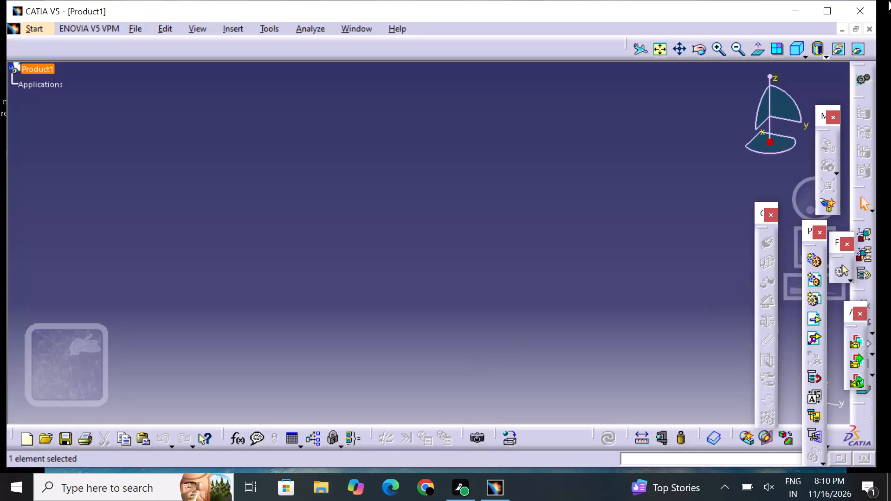
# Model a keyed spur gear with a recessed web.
# Close the empty Product1 document.
pyautogui.click(870, 27)
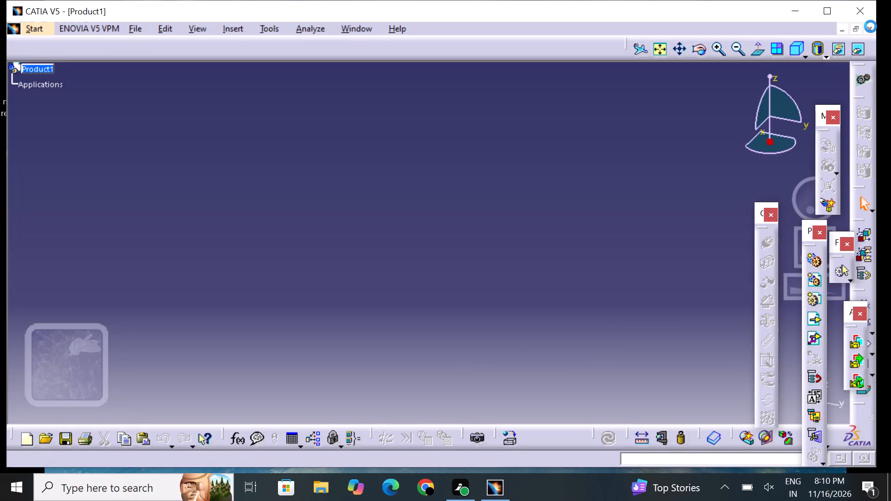
# Create a new mechanical design part, keeping the proposed part name.
pyautogui.click(28, 31)
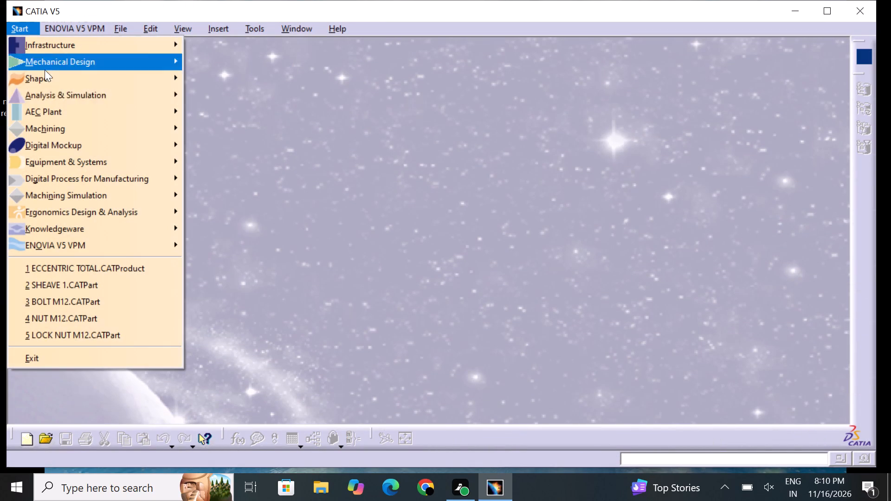
pyautogui.click(68, 58)
pyautogui.click(289, 67)
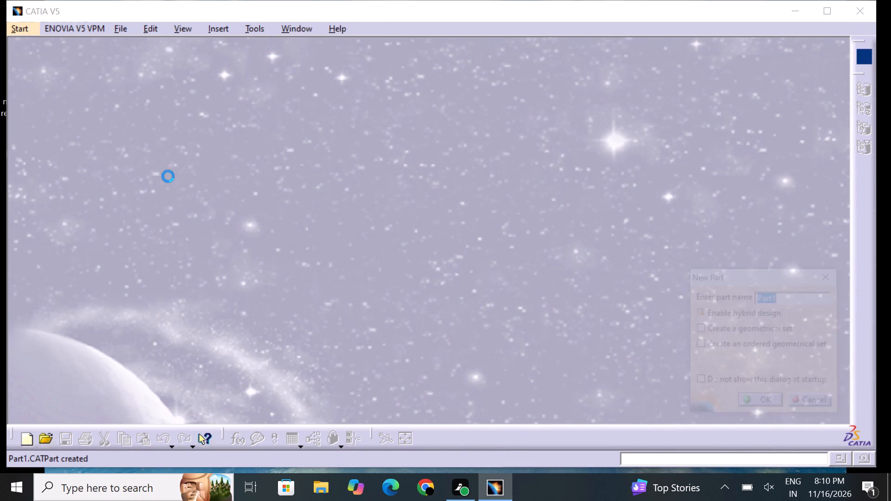
pyautogui.click(770, 398)
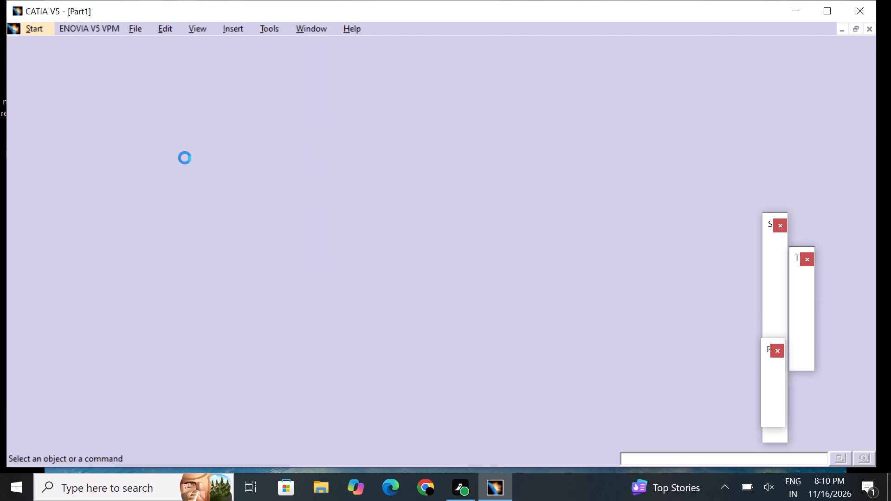
# Open a new sketch on the zx plane.
pyautogui.click(49, 118)
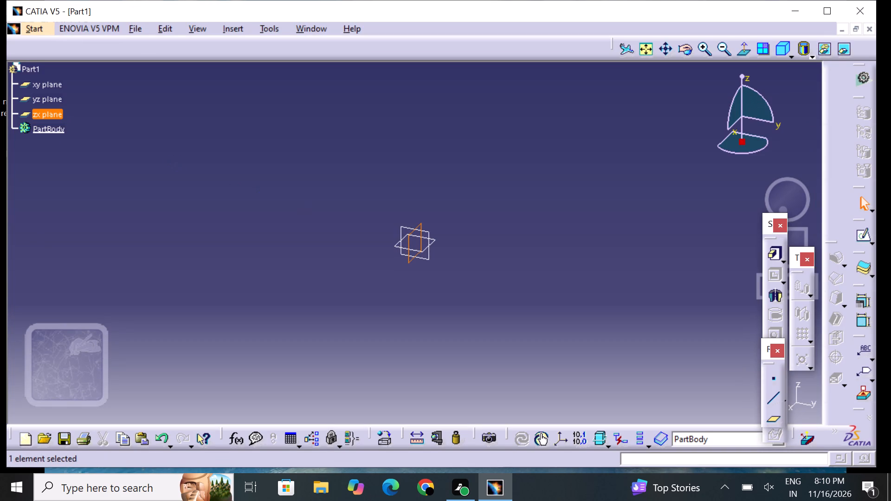
pyautogui.click(876, 234)
pyautogui.click(866, 236)
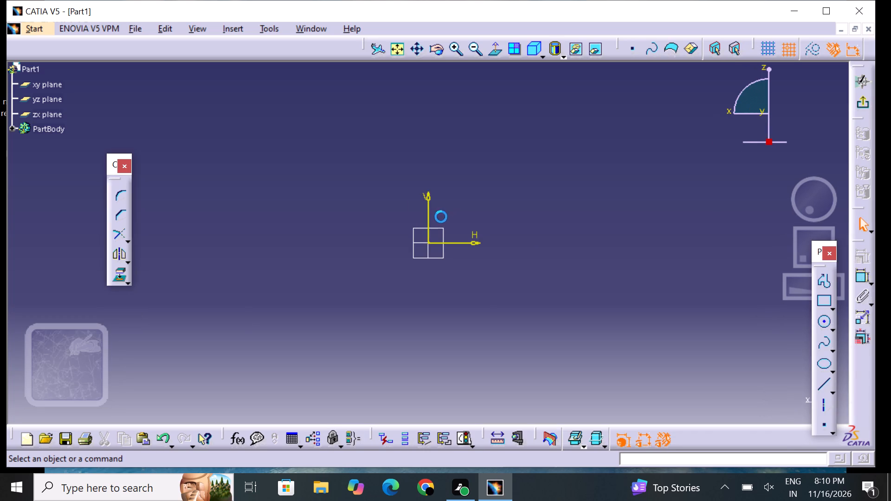
# Sketch a closed I-shaped profile above the origin, about 170 mm wide and 100 mm tall, with 30 mm flanges and a 50 mm web.
pyautogui.moveTo(398, 186); pyautogui.dragTo(374, 195, button='middle')
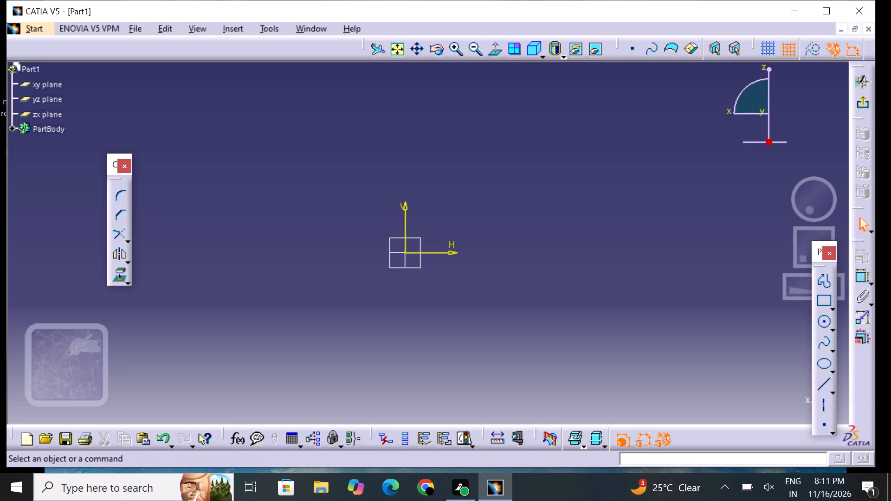
pyautogui.click(821, 281)
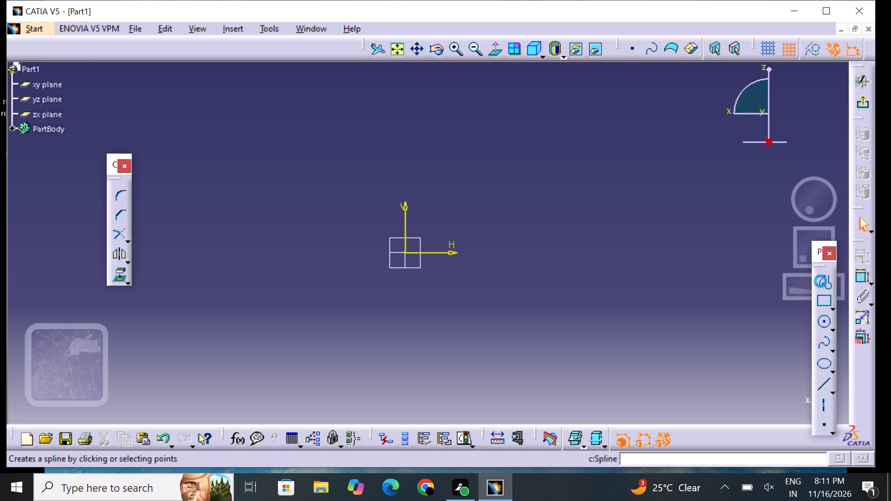
pyautogui.click(403, 227)
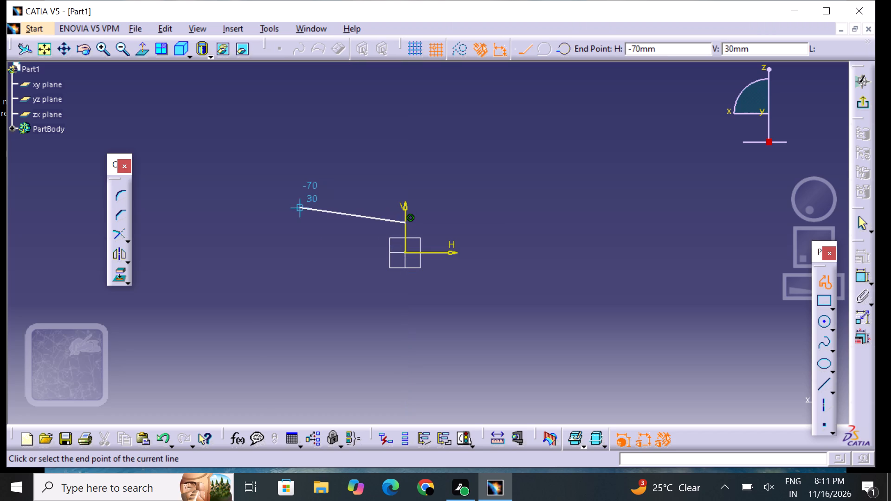
pyautogui.click(292, 219)
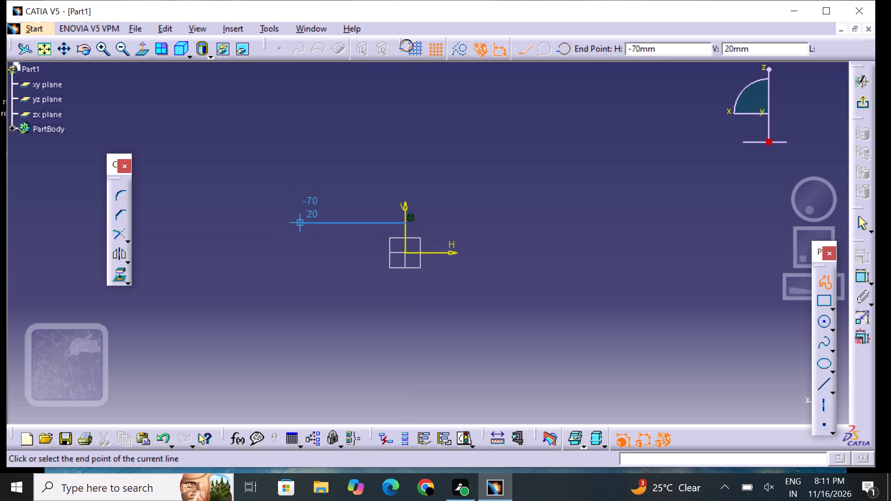
pyautogui.click(300, 176)
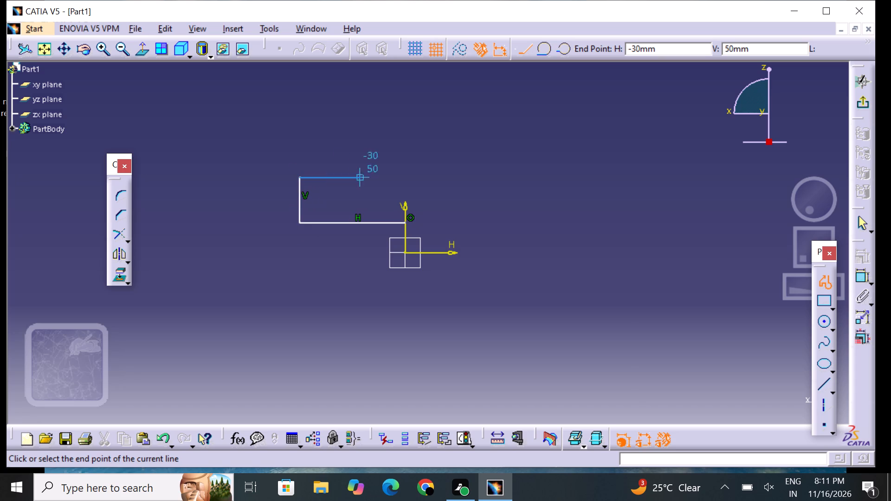
pyautogui.click(395, 177)
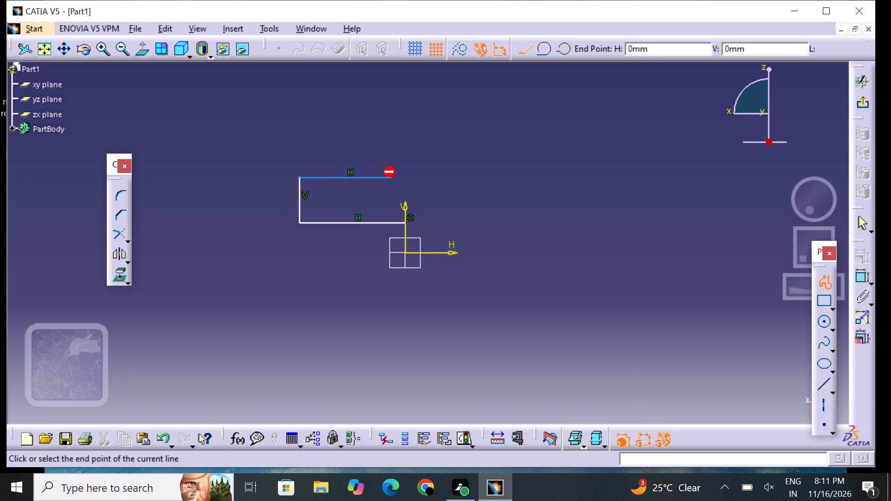
pyautogui.click(387, 119)
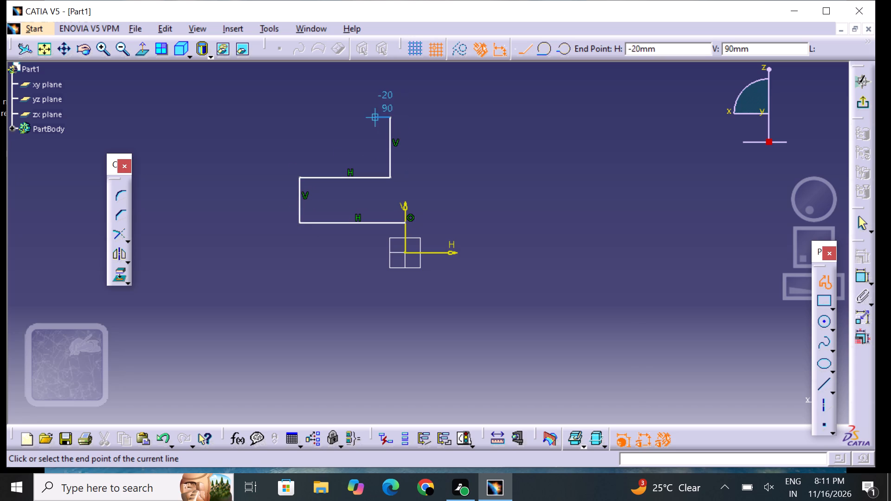
pyautogui.click(297, 116)
pyautogui.moveTo(300, 109); pyautogui.dragTo(299, 146, button='middle')
pyautogui.click(300, 111)
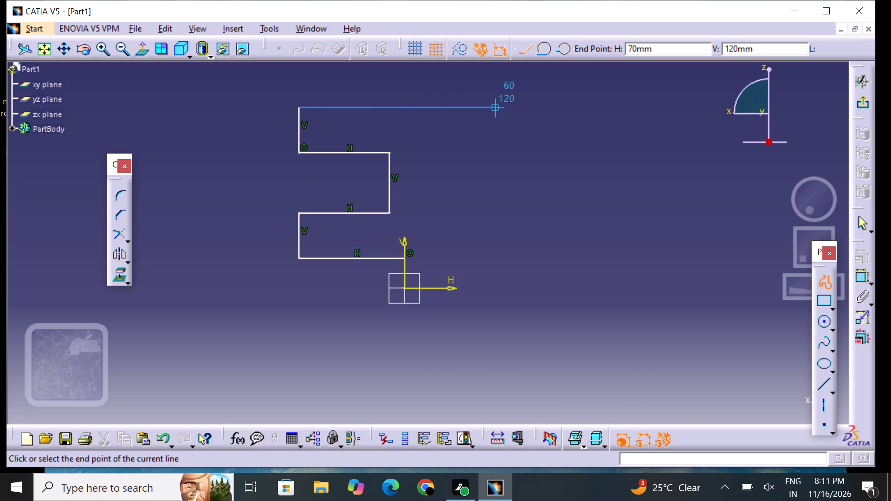
pyautogui.click(554, 107)
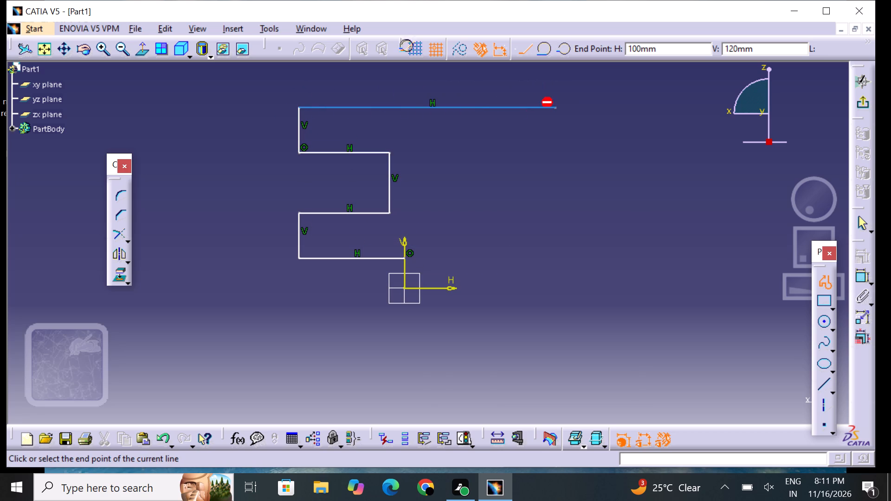
pyautogui.click(549, 152)
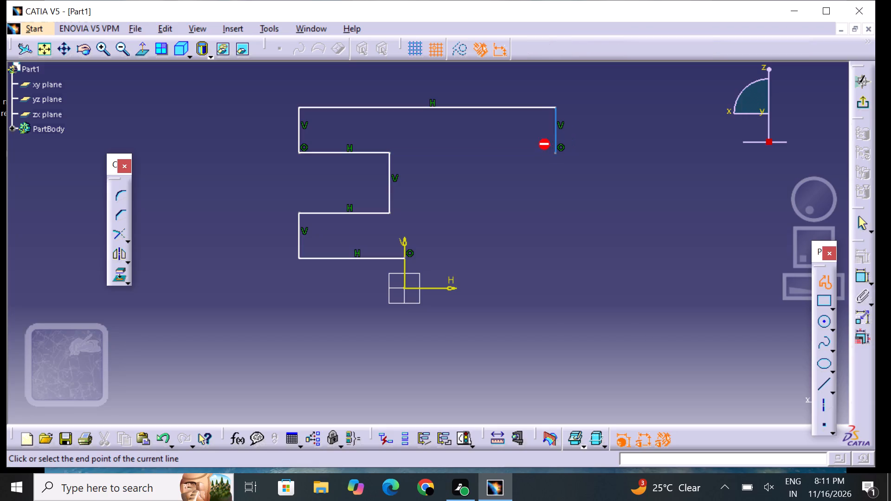
pyautogui.click(457, 156)
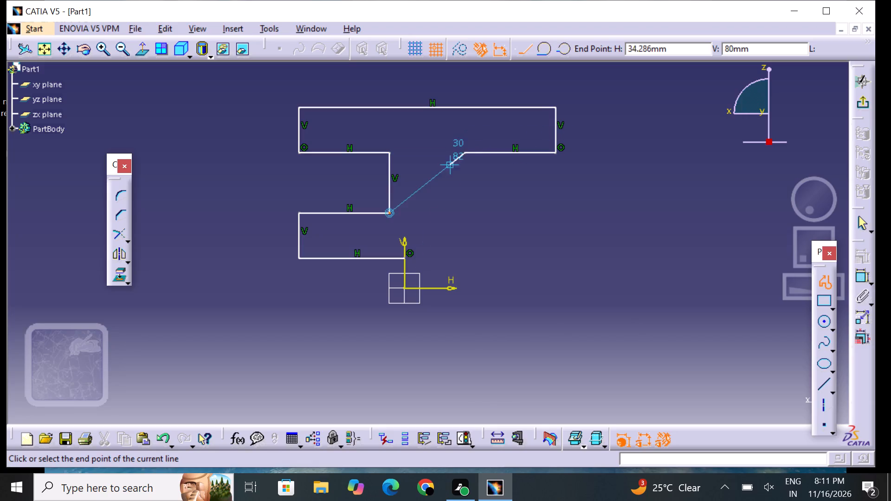
pyautogui.click(467, 211)
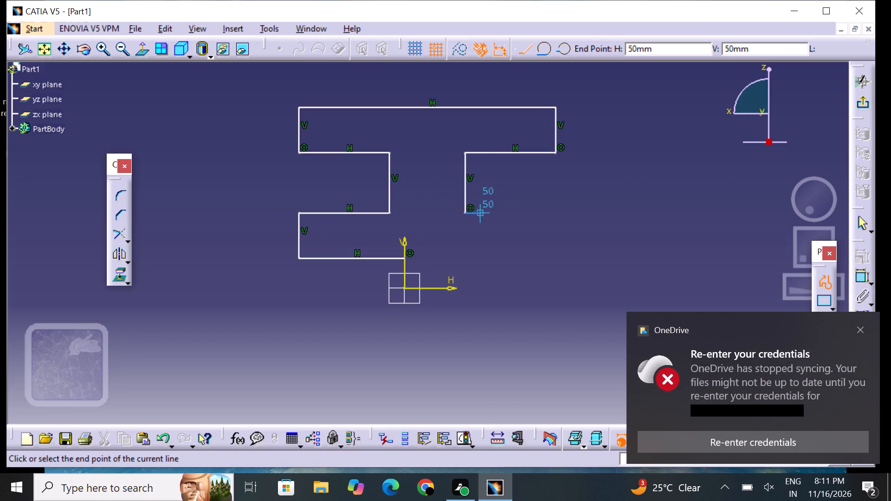
pyautogui.click(554, 207)
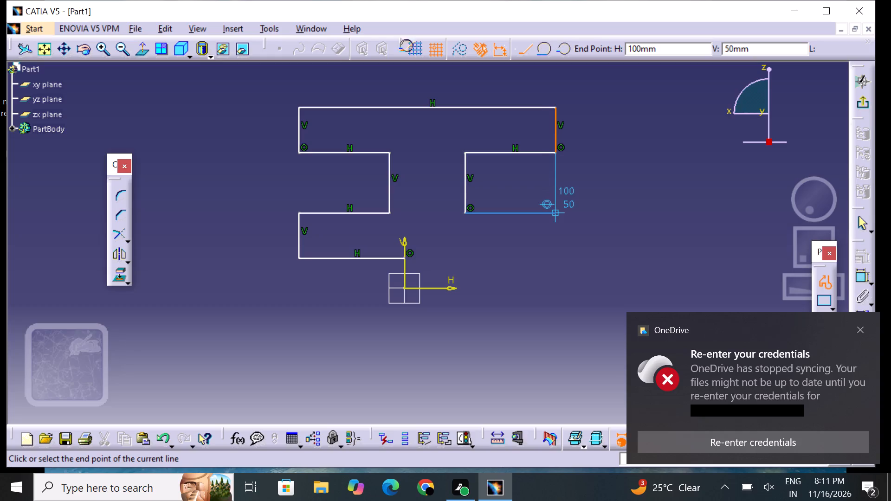
pyautogui.click(549, 260)
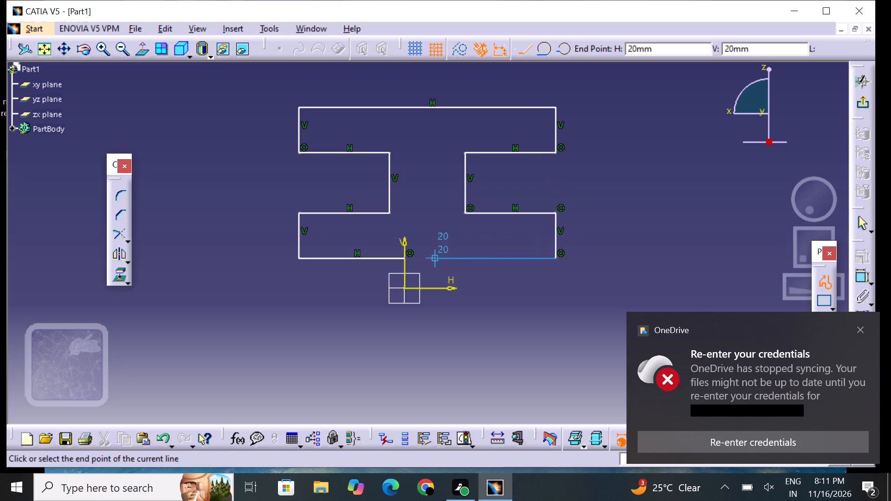
pyautogui.click(400, 263)
pyautogui.click(289, 302)
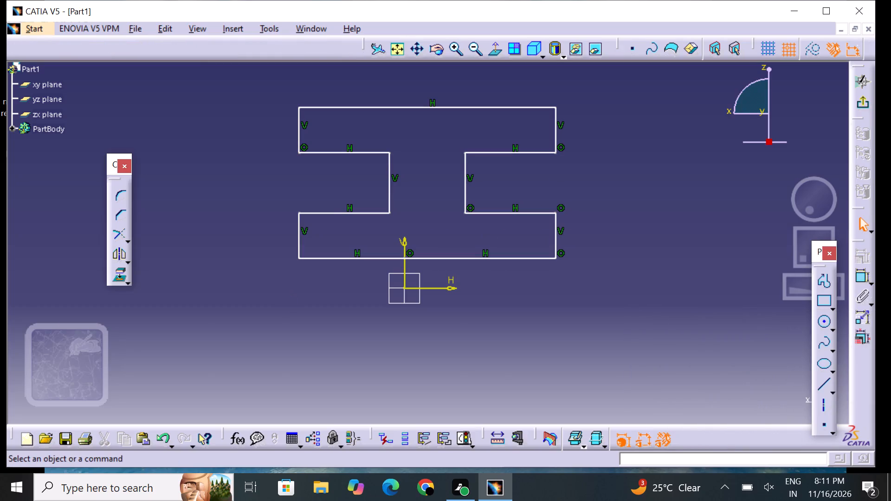
# Dimension the short right end edge of the upper flange and set its thickness to 3.125 mm.
pyautogui.moveTo(384, 162); pyautogui.dragTo(373, 234, button='middle')
pyautogui.moveTo(452, 143); pyautogui.dragTo(452, 141, button='middle')
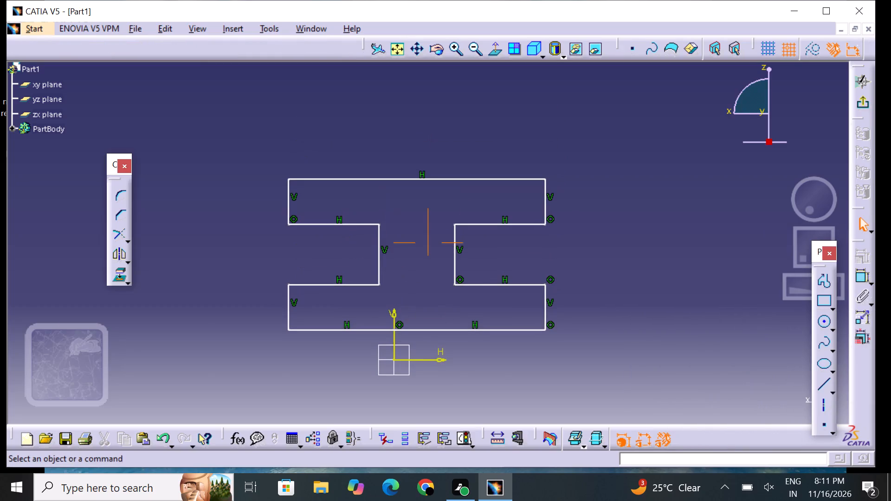
pyautogui.moveTo(452, 141); pyautogui.dragTo(452, 129, button='middle')
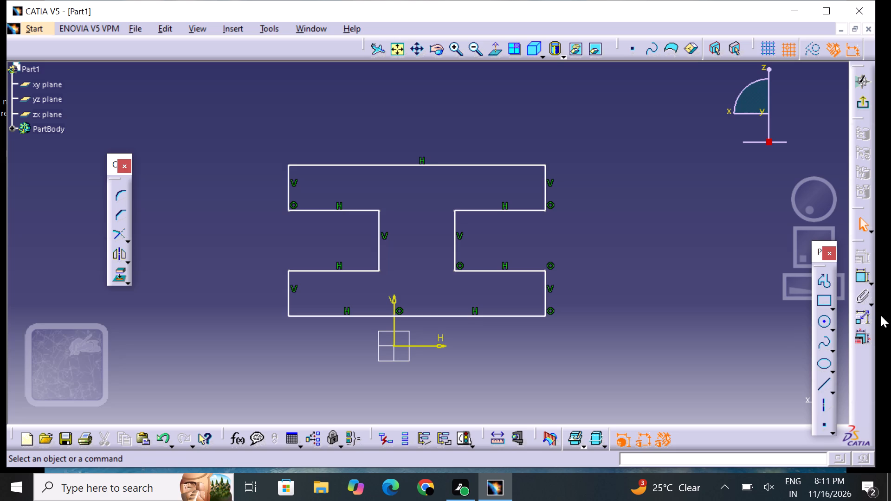
pyautogui.click(858, 277)
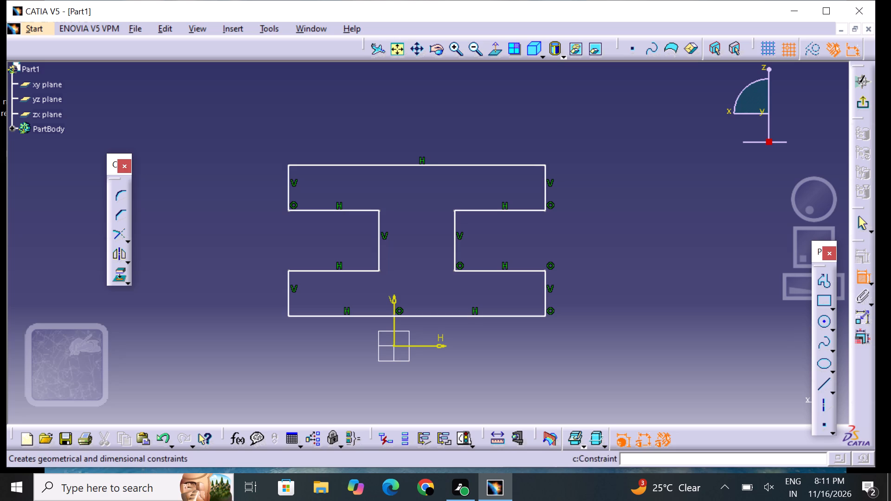
pyautogui.click(543, 194)
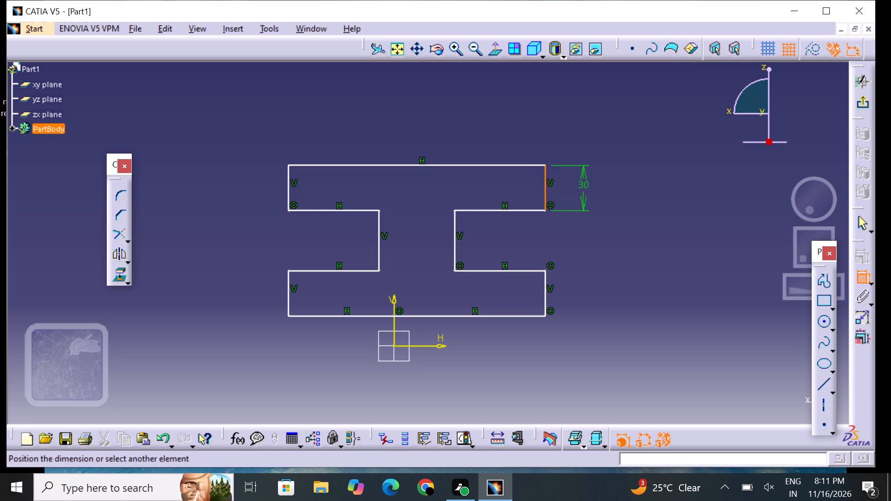
pyautogui.click(585, 188)
pyautogui.doubleClick(585, 189)
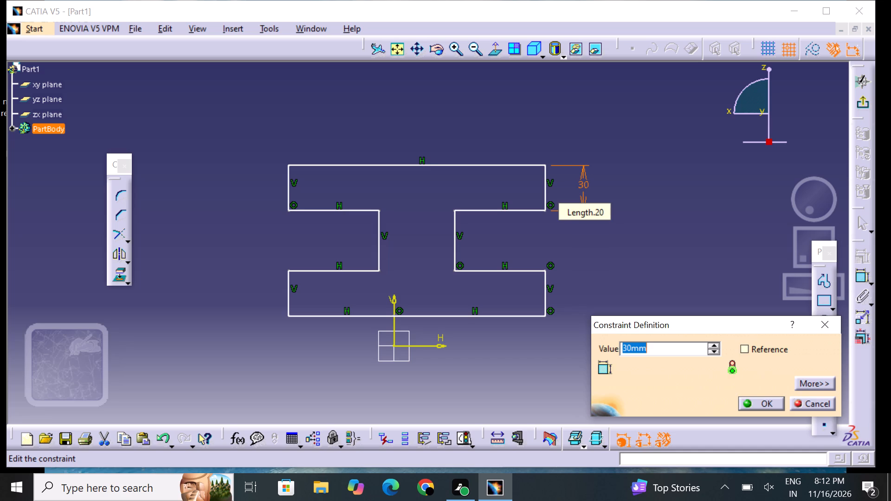
pyautogui.write('3.125')
pyautogui.press('Return')
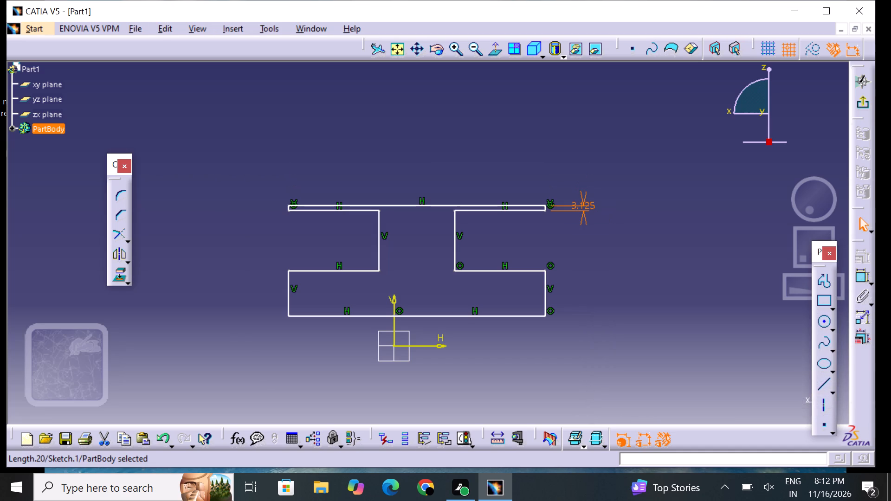
pyautogui.click(579, 160)
# Dimension the short right end edge of the lower flange and set its thickness to 6 mm.
pyautogui.click(459, 53)
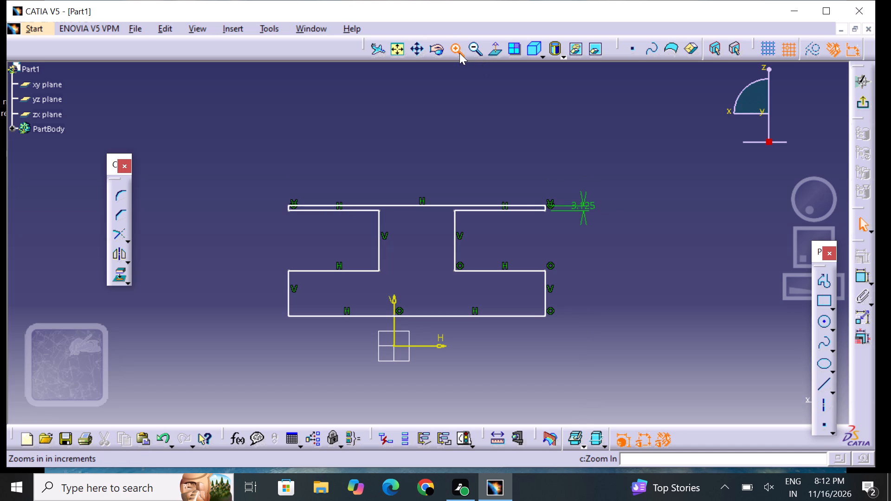
pyautogui.click(457, 56)
pyautogui.moveTo(463, 76); pyautogui.dragTo(463, 75, button='middle')
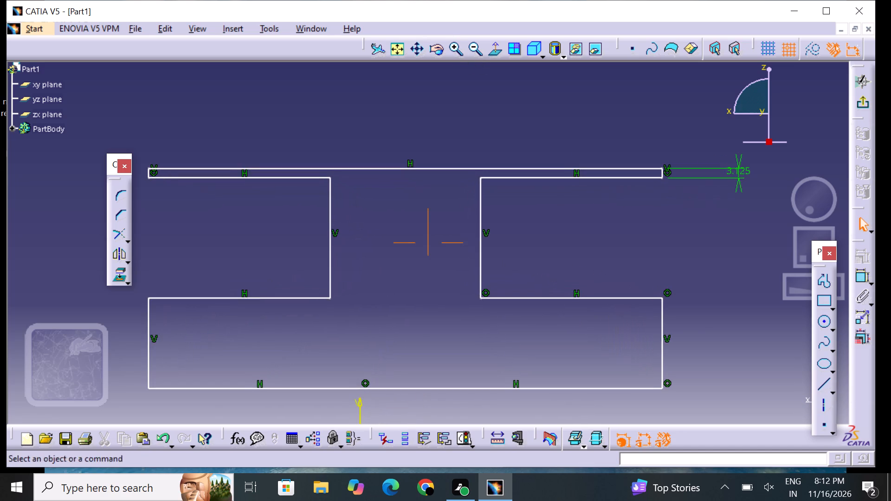
pyautogui.moveTo(463, 75); pyautogui.dragTo(463, 65, button='middle')
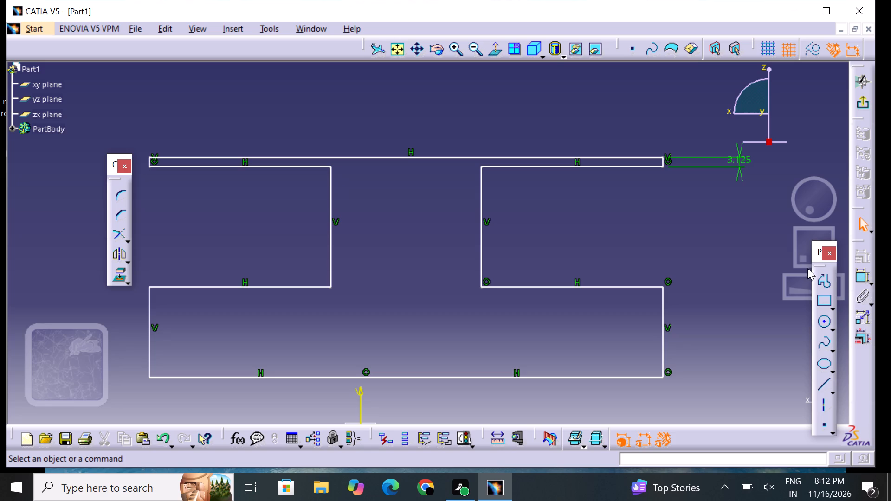
pyautogui.click(862, 270)
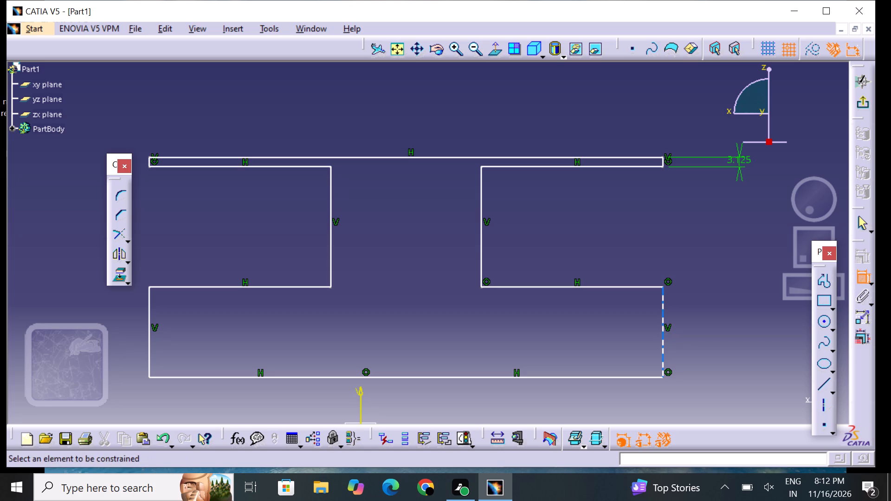
pyautogui.click(659, 348)
pyautogui.click(690, 345)
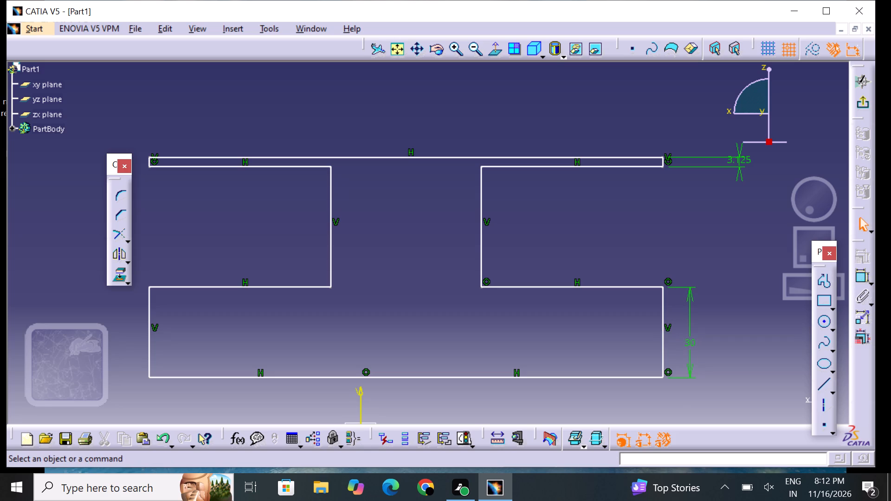
pyautogui.doubleClick(691, 343)
pyautogui.press('BackSpace')
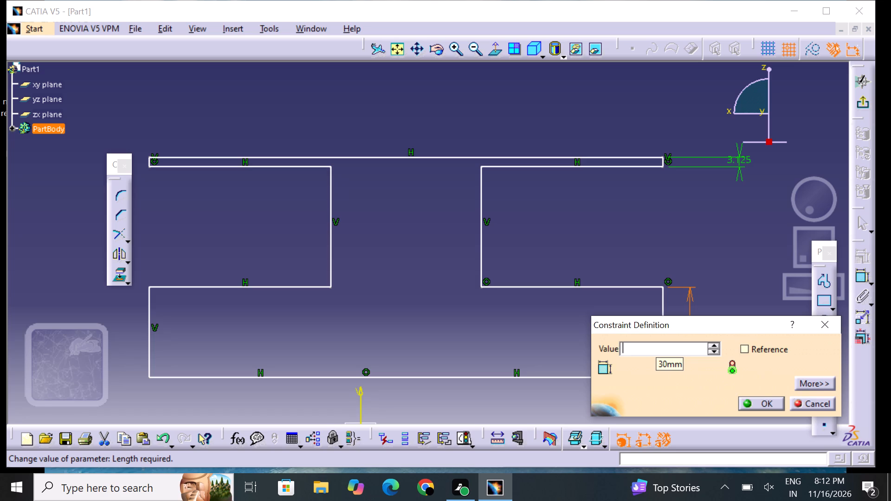
pyautogui.press('6')
pyautogui.press('Return')
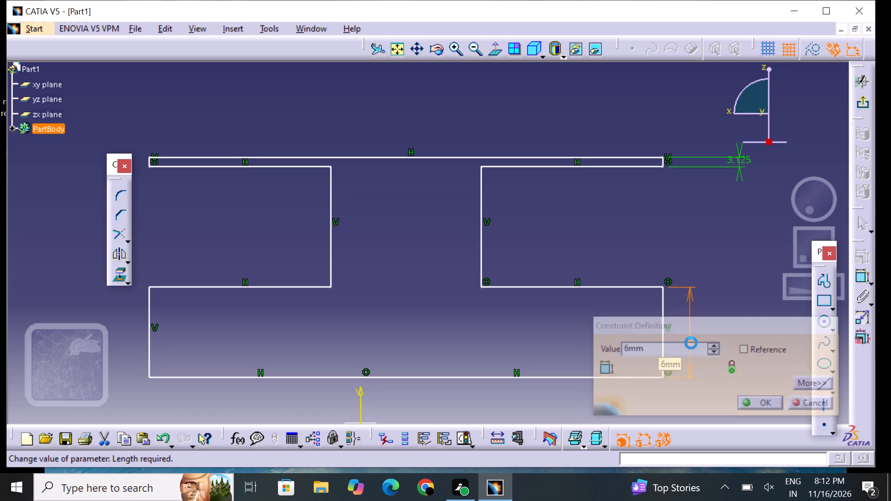
pyautogui.click(663, 280)
pyautogui.moveTo(634, 242); pyautogui.dragTo(636, 239, button='middle')
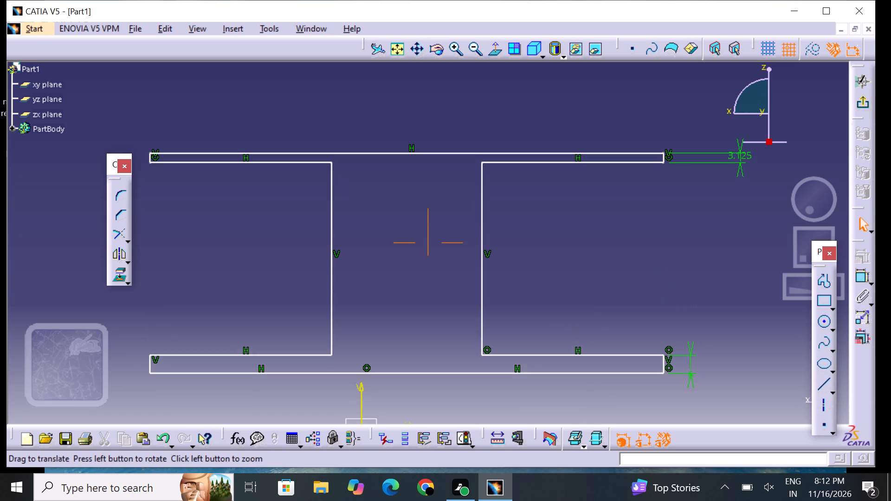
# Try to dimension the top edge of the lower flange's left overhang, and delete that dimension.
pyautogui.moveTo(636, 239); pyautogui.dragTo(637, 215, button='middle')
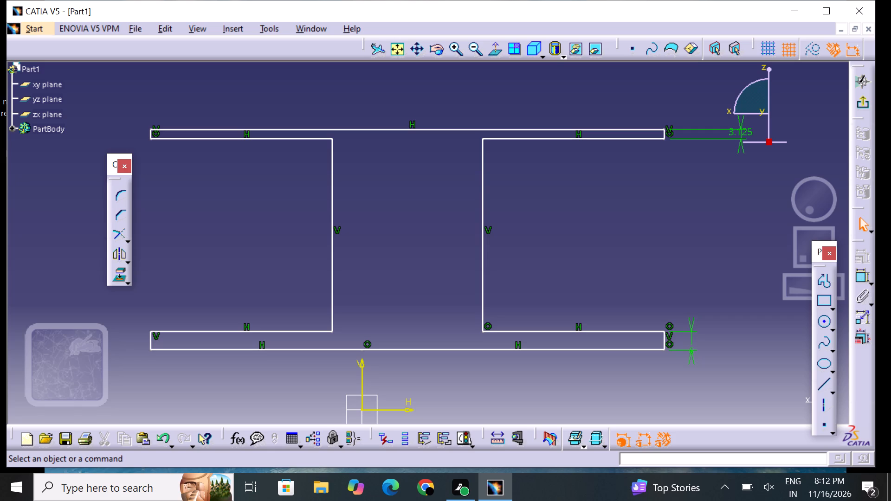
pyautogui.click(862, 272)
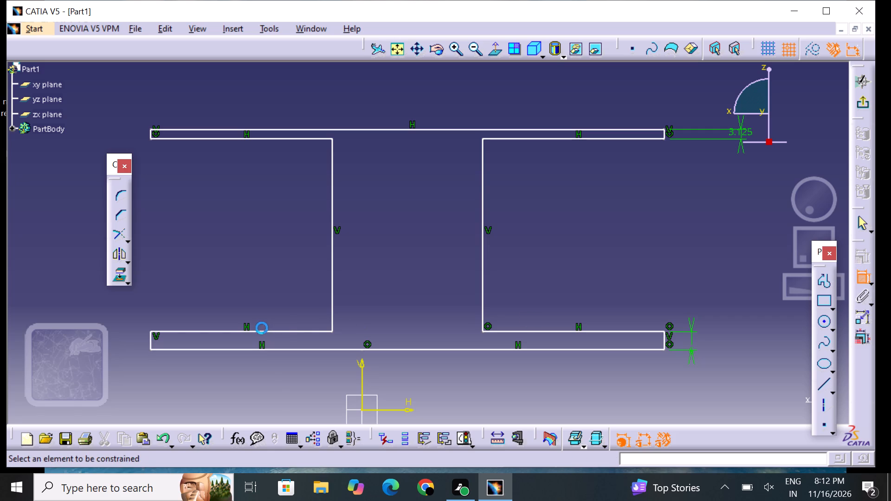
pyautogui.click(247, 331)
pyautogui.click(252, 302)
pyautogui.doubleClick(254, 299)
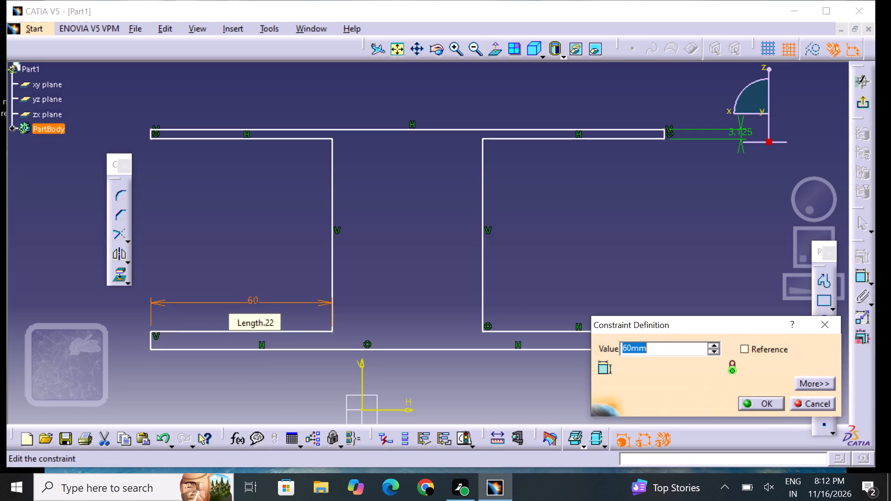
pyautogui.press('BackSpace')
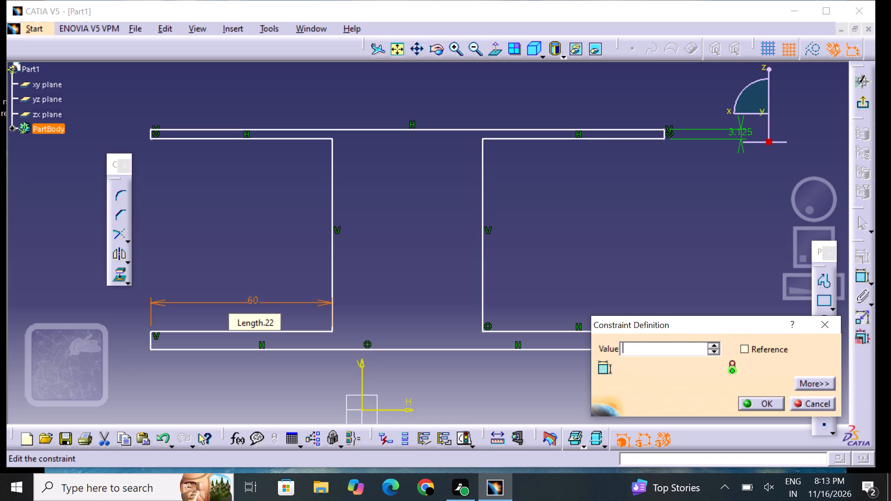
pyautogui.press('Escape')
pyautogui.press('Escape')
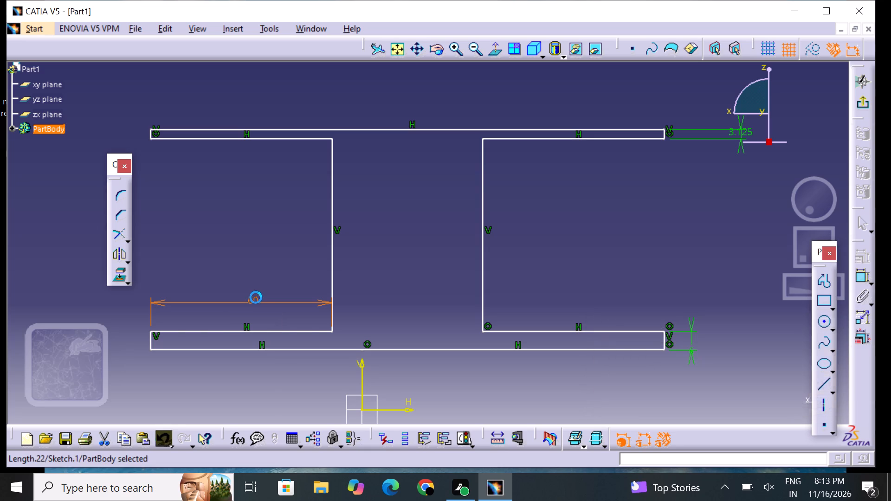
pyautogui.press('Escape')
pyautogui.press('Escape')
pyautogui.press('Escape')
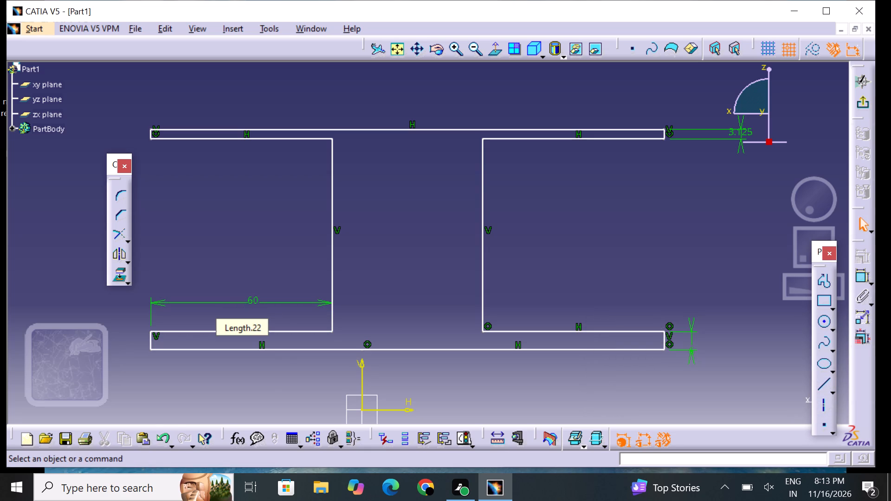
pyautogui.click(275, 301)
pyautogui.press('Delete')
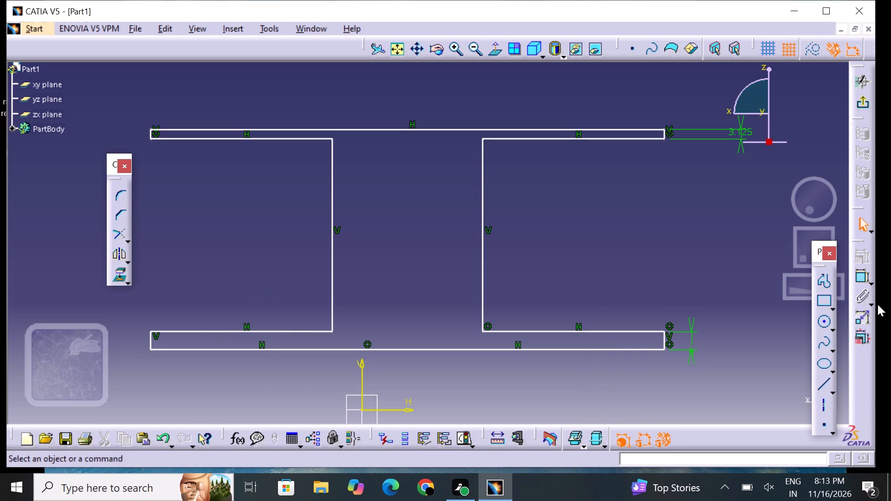
# Dimension the lower flange's left end edge from the vertical axis and set the offset to 5.7 mm.
pyautogui.click(861, 278)
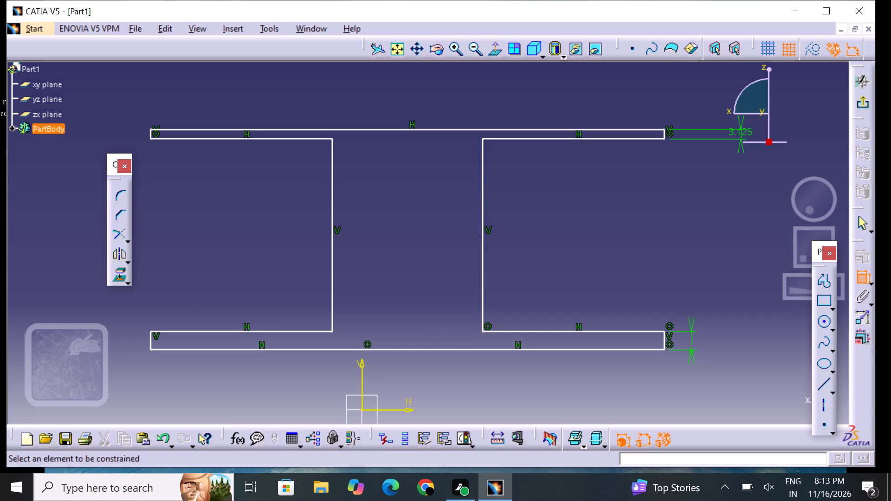
pyautogui.click(151, 345)
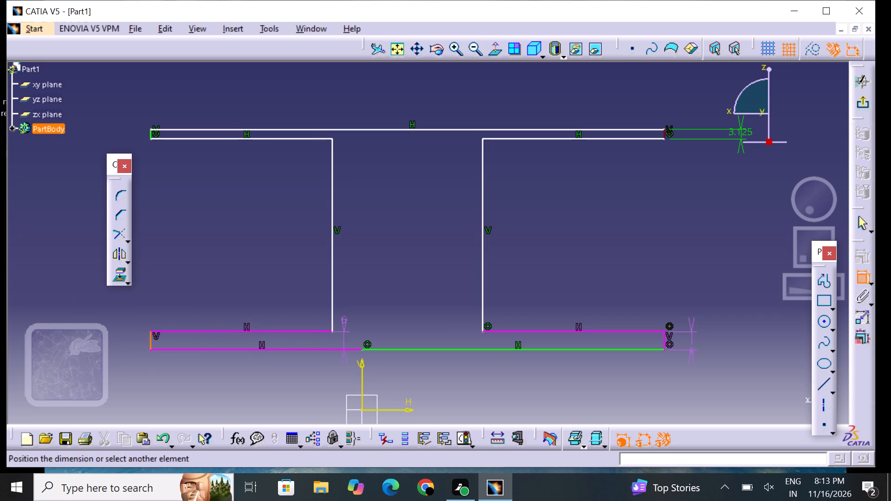
pyautogui.click(360, 378)
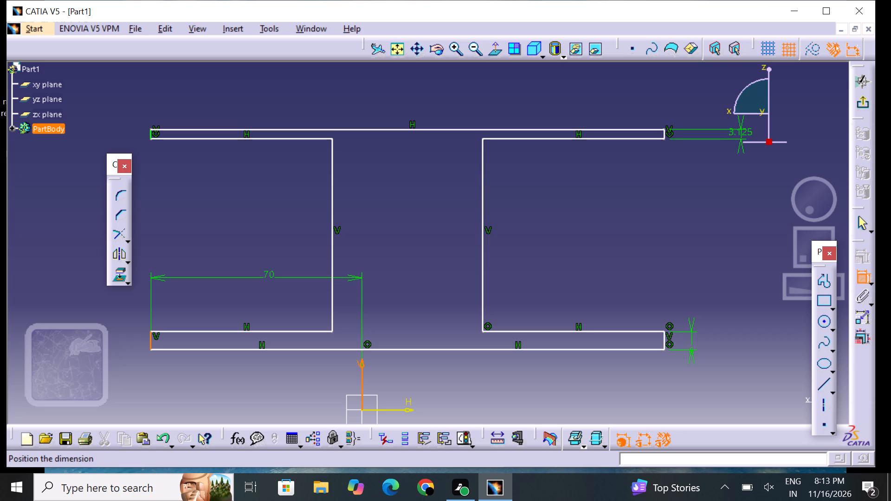
pyautogui.click(264, 273)
pyautogui.doubleClick(267, 270)
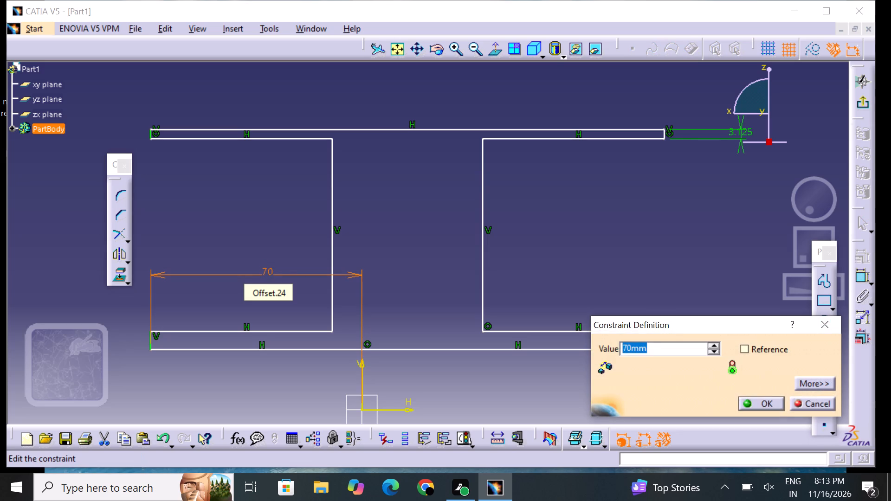
pyautogui.press('BackSpace')
pyautogui.write('5.7')
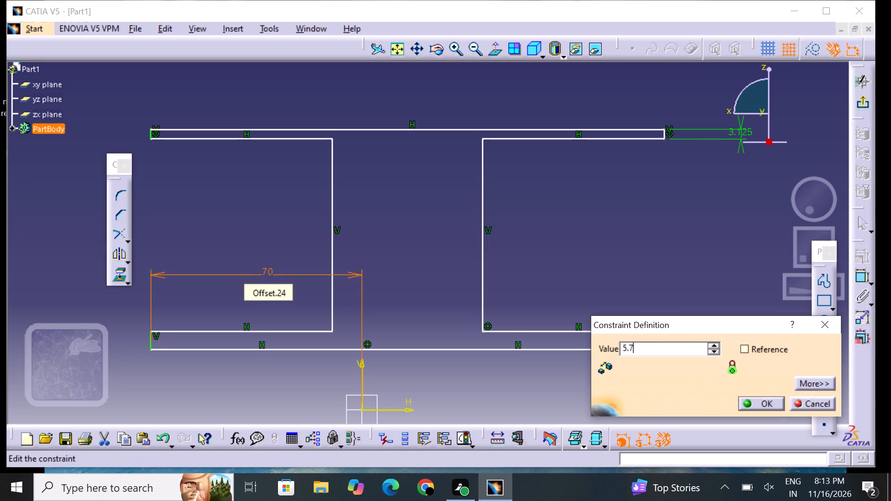
pyautogui.press('Return')
pyautogui.click(476, 274)
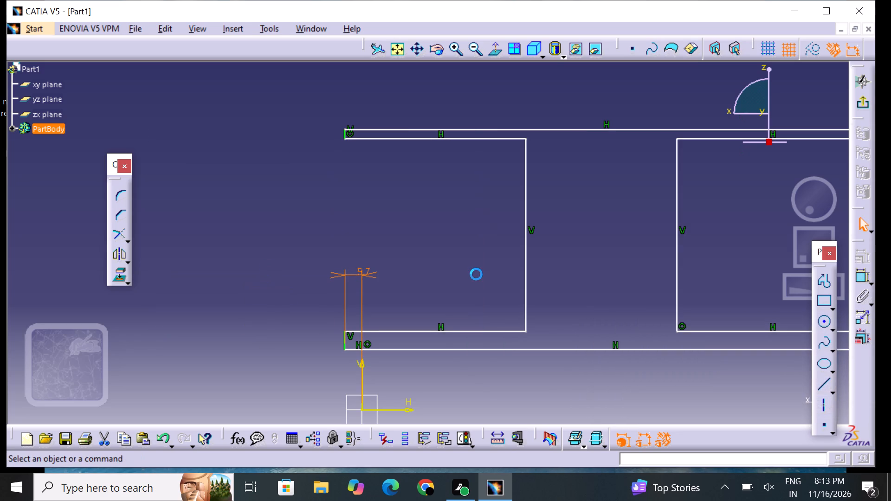
# Dimension the web's left edge from the upper flange's left end edge and set the offset to 6.5 mm.
pyautogui.moveTo(473, 273); pyautogui.dragTo(300, 262, button='middle')
pyautogui.moveTo(318, 245); pyautogui.dragTo(321, 248, button='middle')
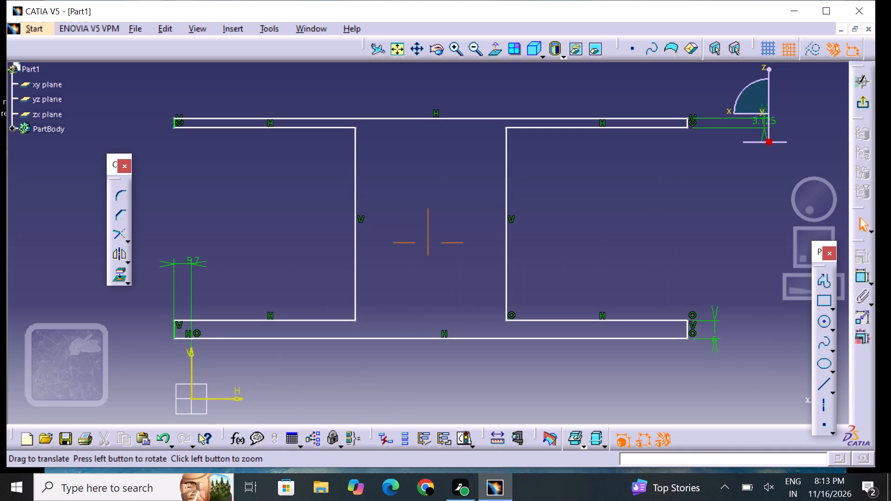
pyautogui.moveTo(321, 248); pyautogui.dragTo(334, 270, button='middle')
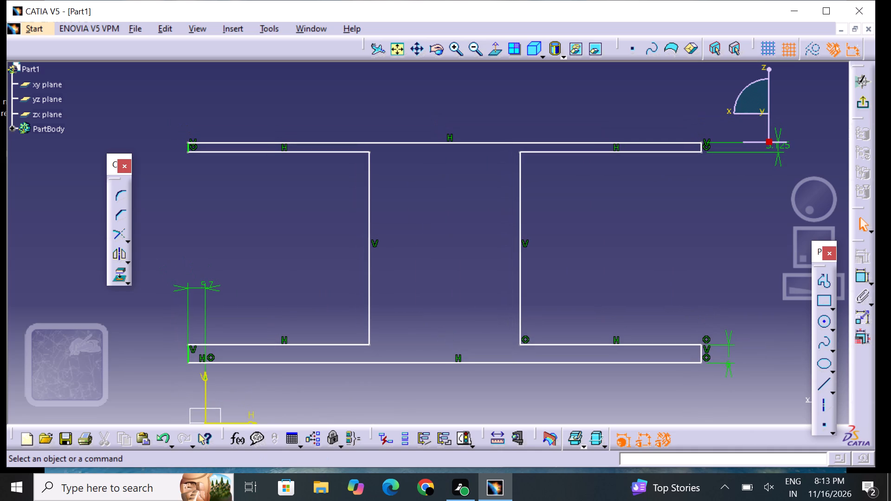
pyautogui.click(473, 54)
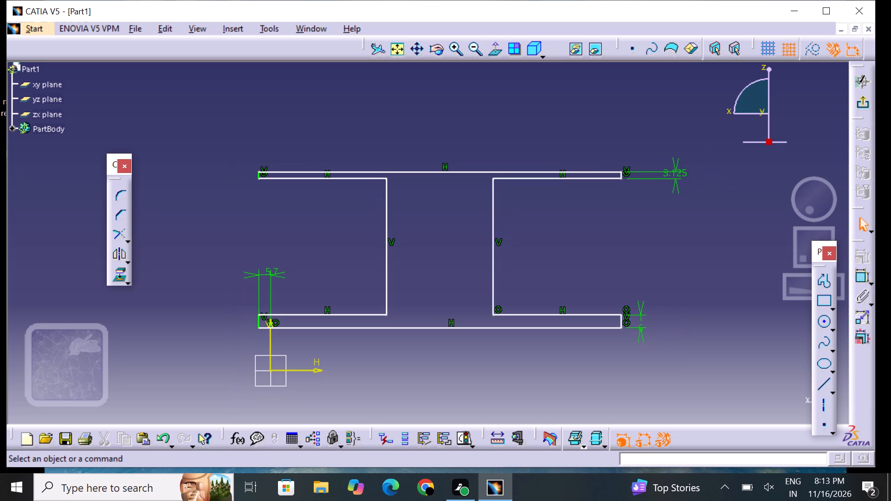
pyautogui.click(857, 273)
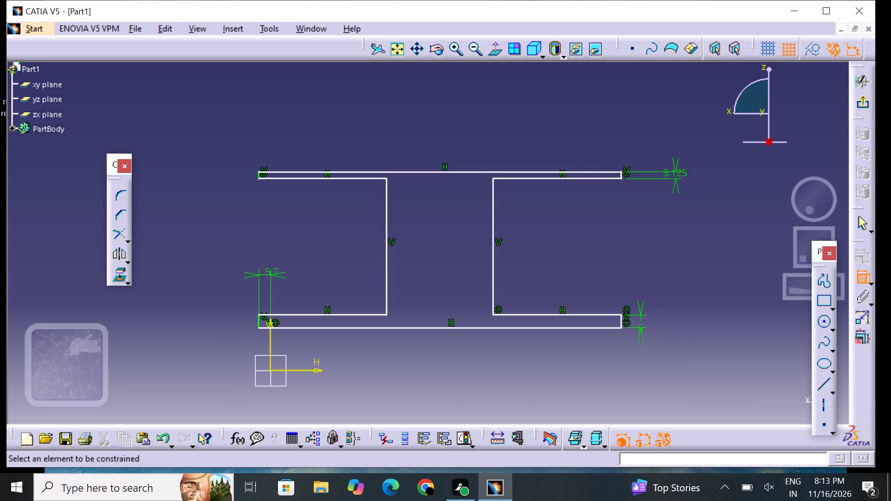
pyautogui.click(384, 227)
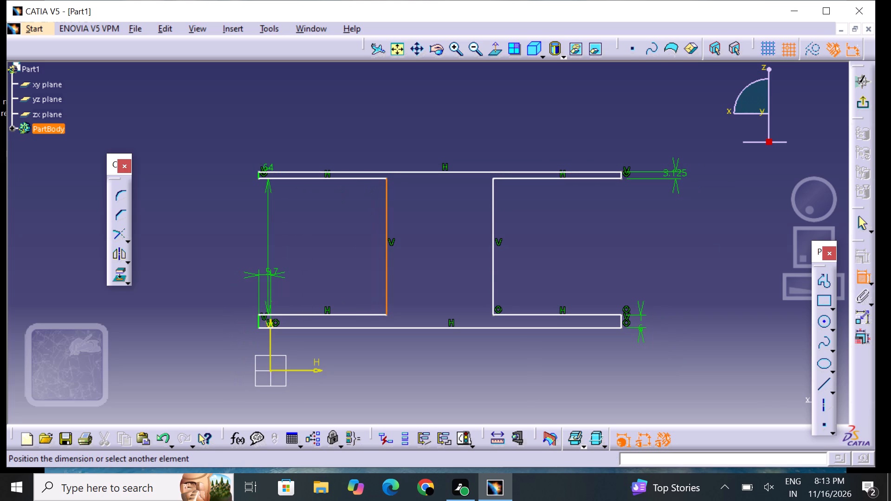
pyautogui.click(258, 175)
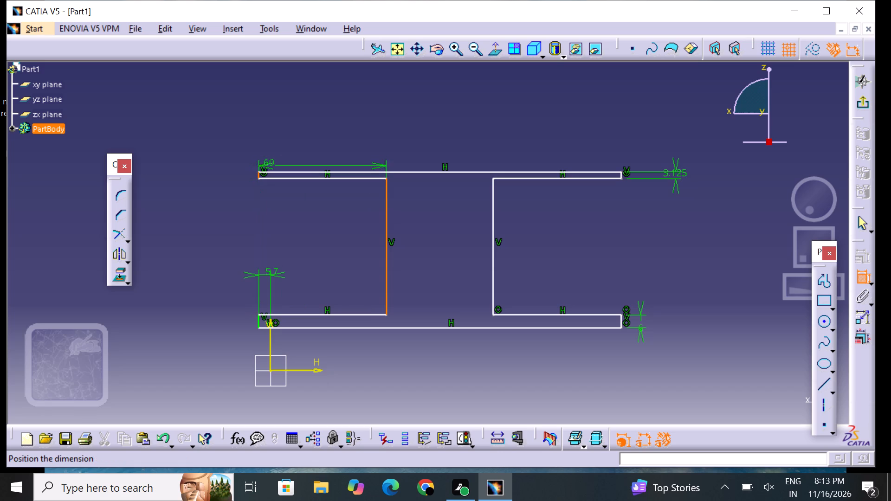
pyautogui.click(338, 142)
pyautogui.doubleClick(335, 139)
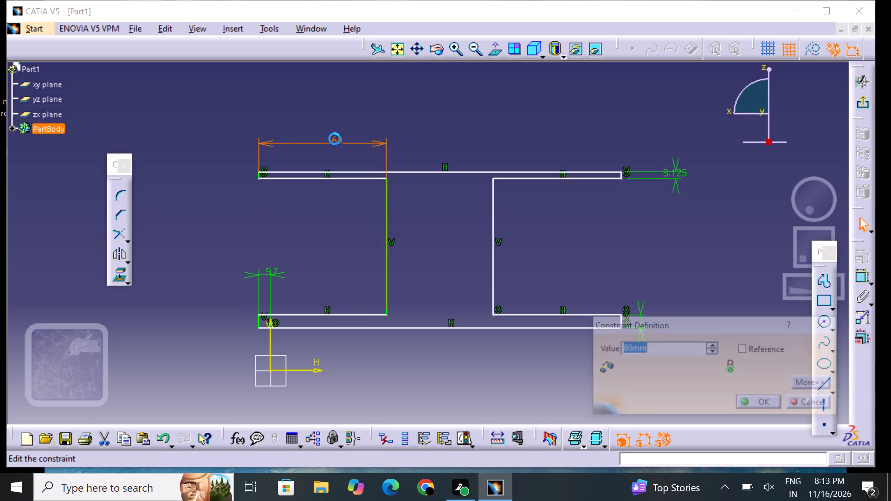
pyautogui.press('BackSpace')
pyautogui.press('6')
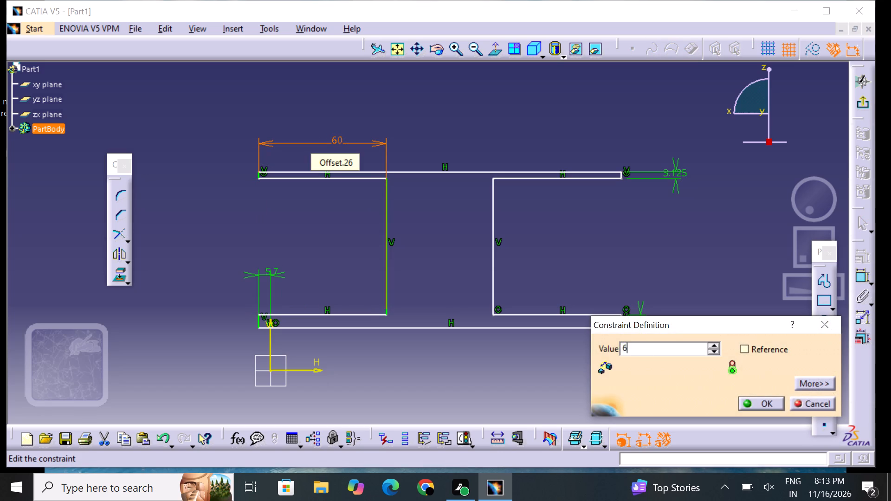
pyautogui.write('.5')
pyautogui.press('Return')
pyautogui.scroll(1, 335, 139)
pyautogui.moveTo(385, 122); pyautogui.dragTo(381, 131)
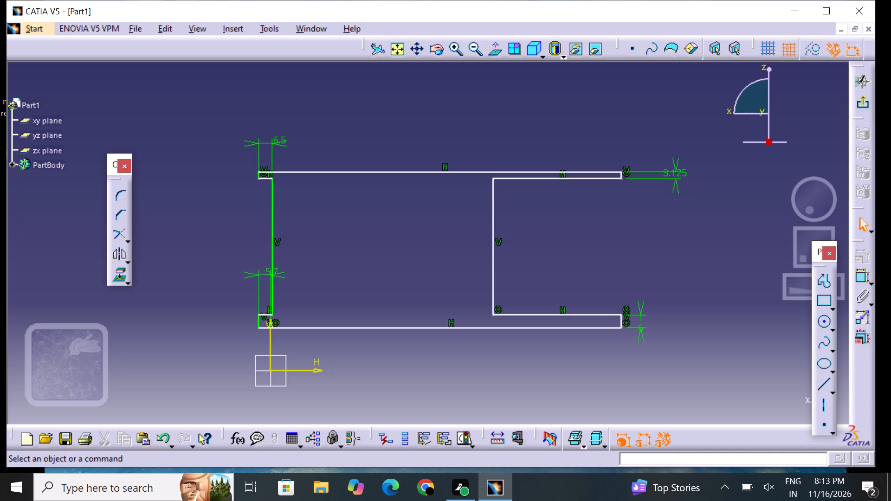
pyautogui.click(150, 412)
pyautogui.click(478, 298)
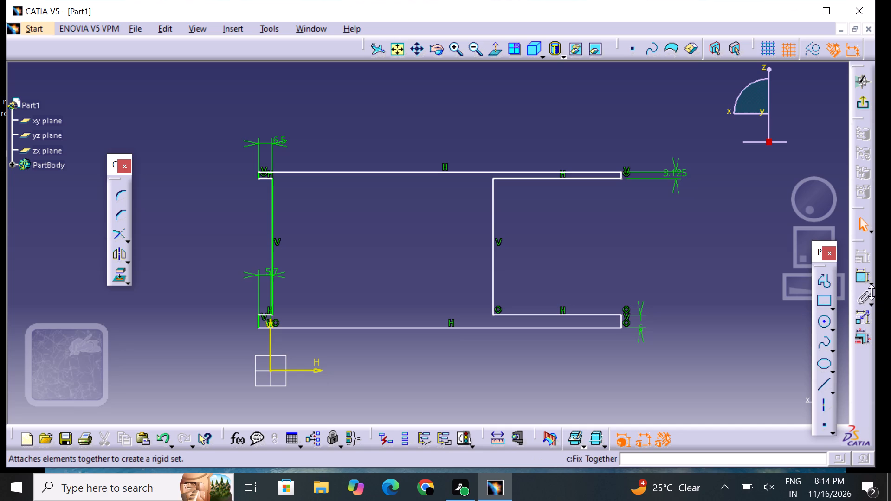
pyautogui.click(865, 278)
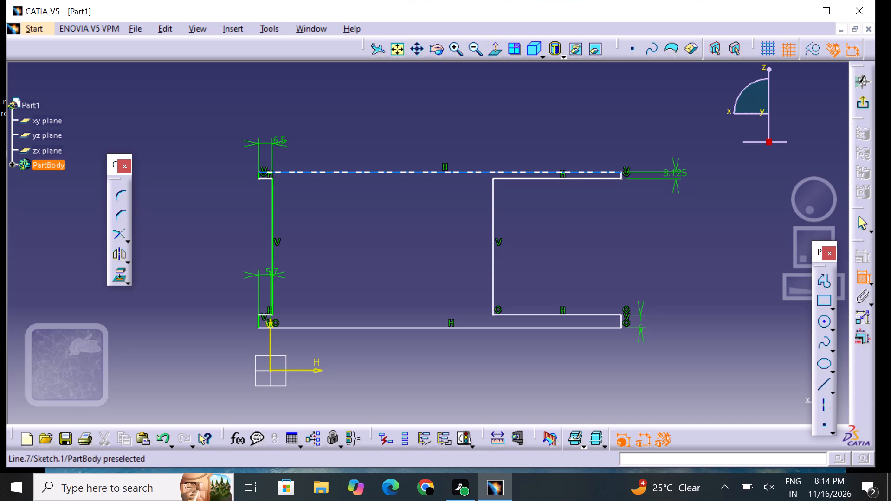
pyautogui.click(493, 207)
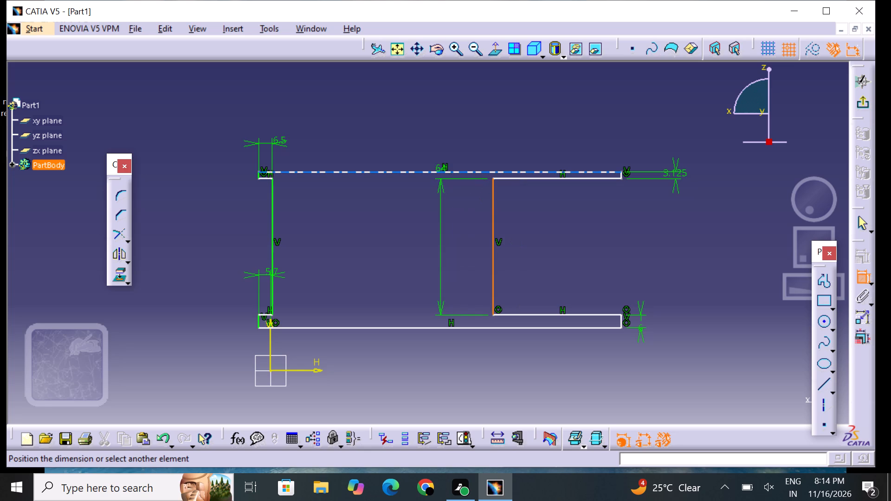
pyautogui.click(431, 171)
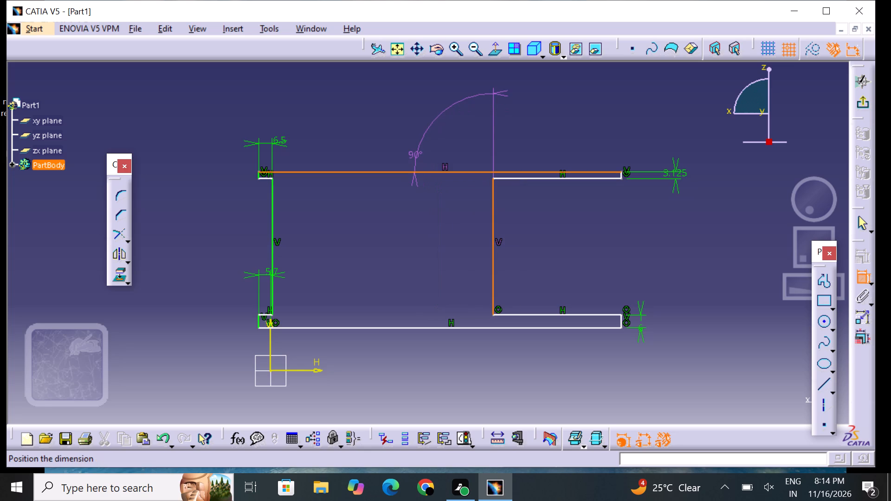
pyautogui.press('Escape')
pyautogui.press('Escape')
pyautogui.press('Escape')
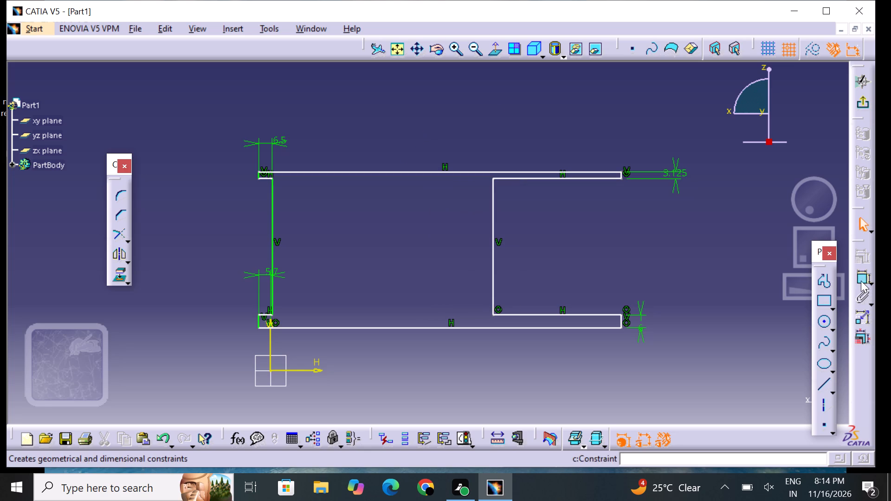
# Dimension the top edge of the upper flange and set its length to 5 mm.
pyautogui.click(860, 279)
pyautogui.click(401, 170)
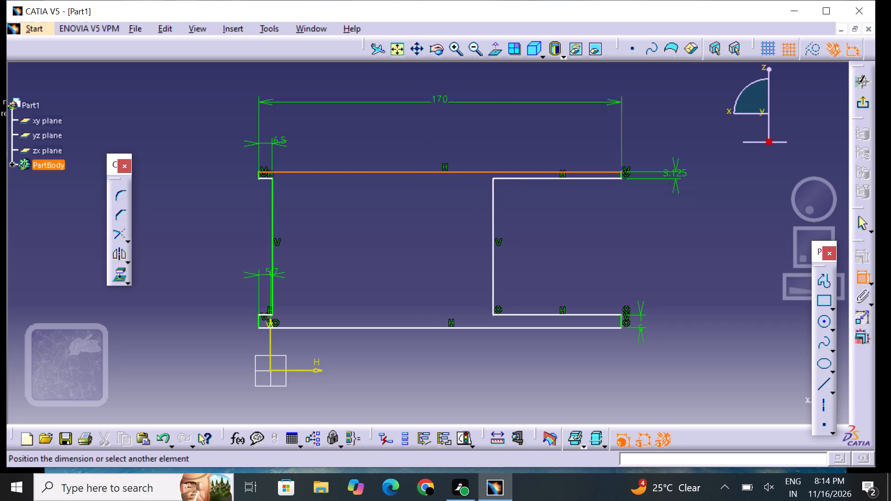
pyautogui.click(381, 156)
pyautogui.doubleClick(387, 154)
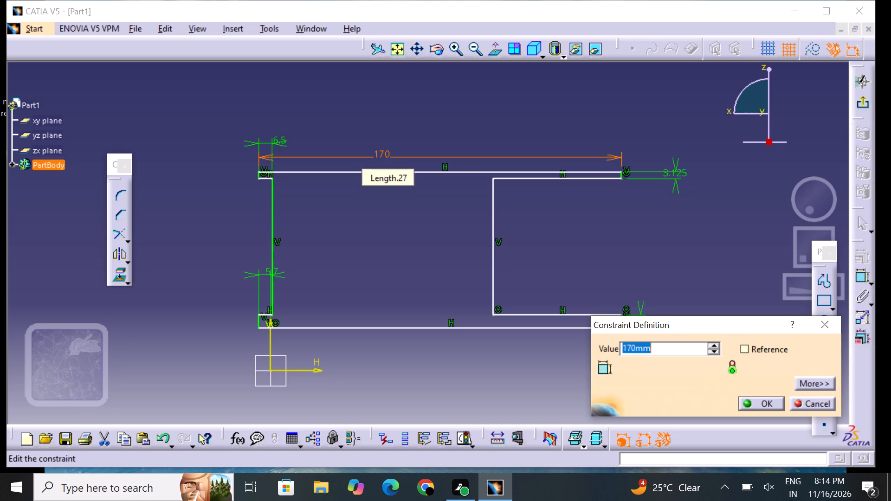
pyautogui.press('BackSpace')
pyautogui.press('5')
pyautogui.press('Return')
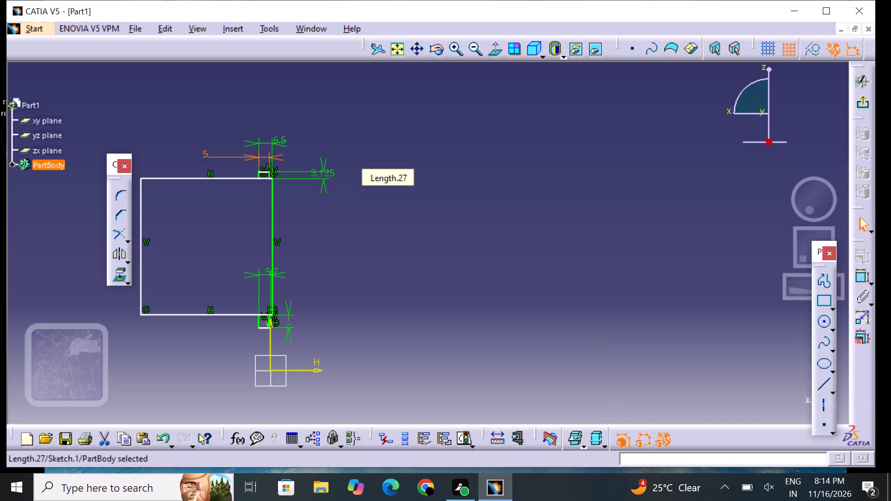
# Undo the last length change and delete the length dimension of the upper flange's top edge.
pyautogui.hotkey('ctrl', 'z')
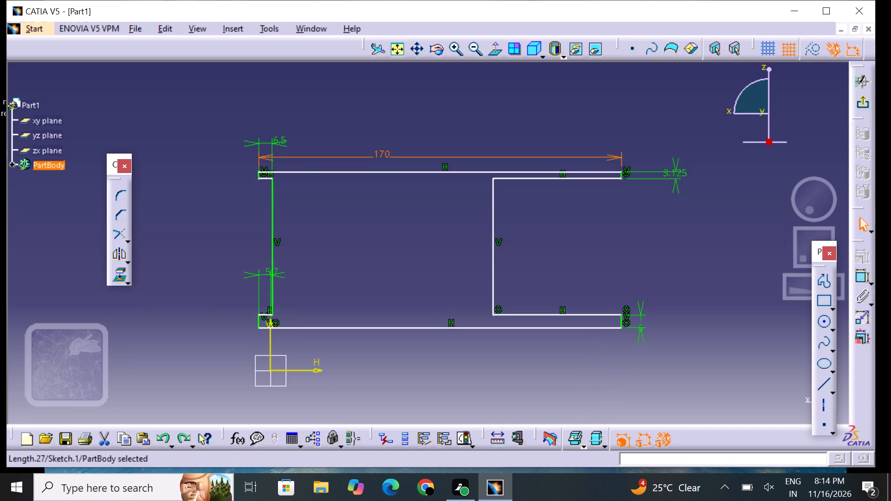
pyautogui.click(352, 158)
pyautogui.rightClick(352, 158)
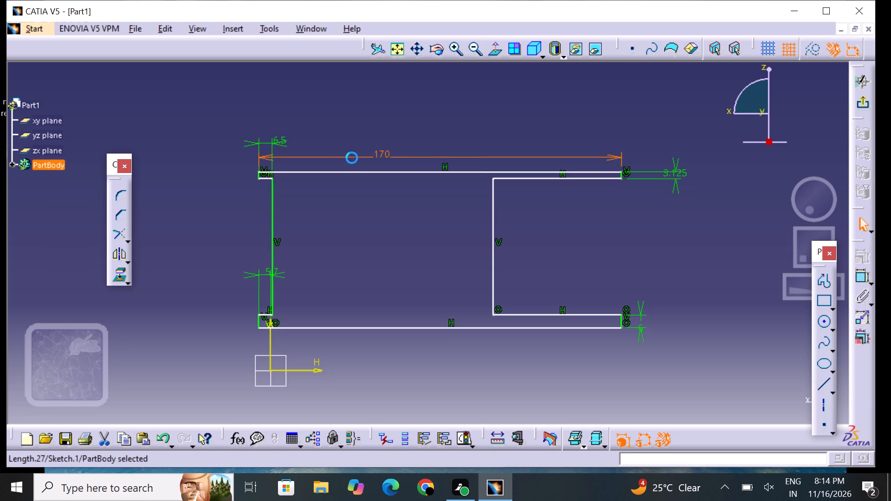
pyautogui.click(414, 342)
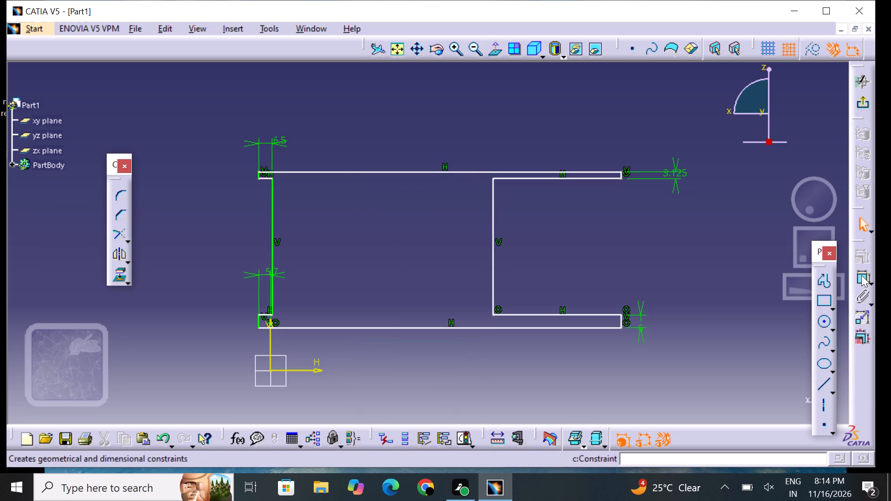
# Dimension the web's thickness between its left and right vertical edges and set the offset to 5 mm.
pyautogui.click(859, 275)
pyautogui.click(275, 241)
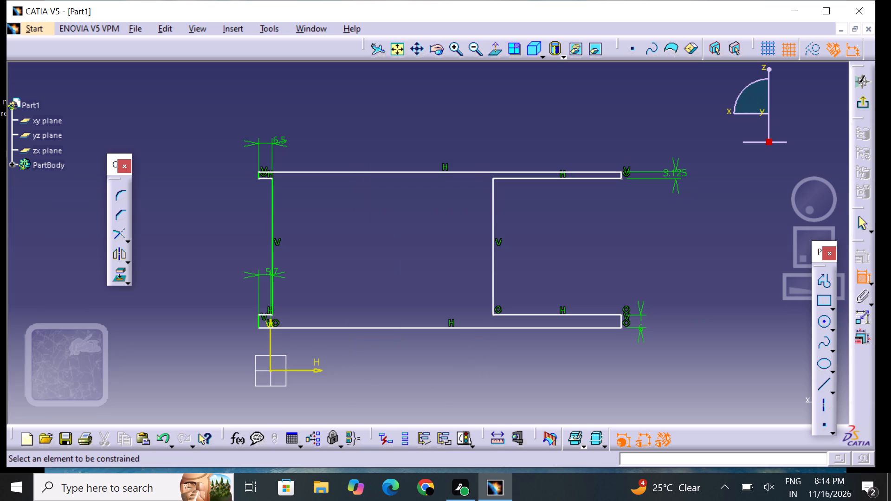
pyautogui.click(495, 271)
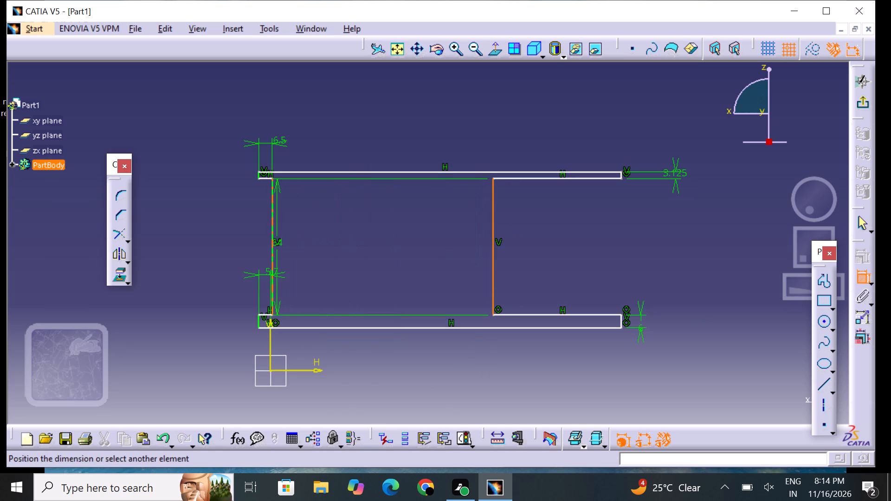
pyautogui.click(273, 246)
pyautogui.click(352, 260)
pyautogui.doubleClick(352, 257)
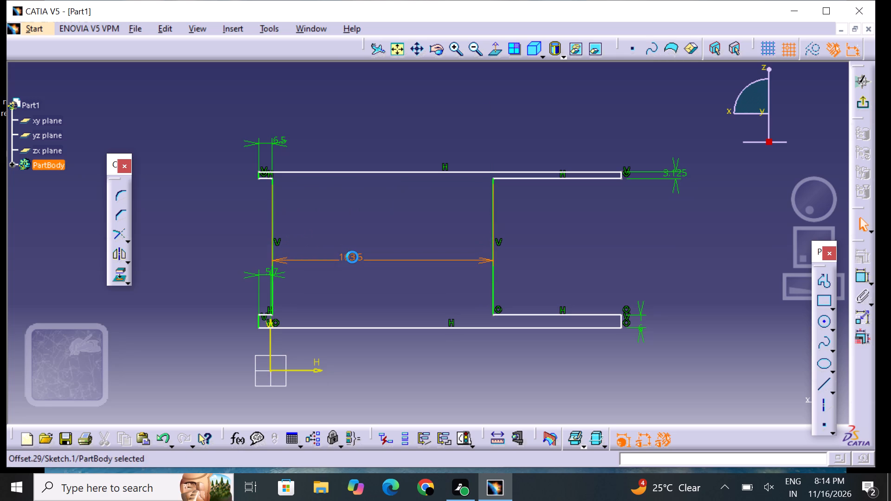
pyautogui.press('BackSpace')
pyautogui.press('5')
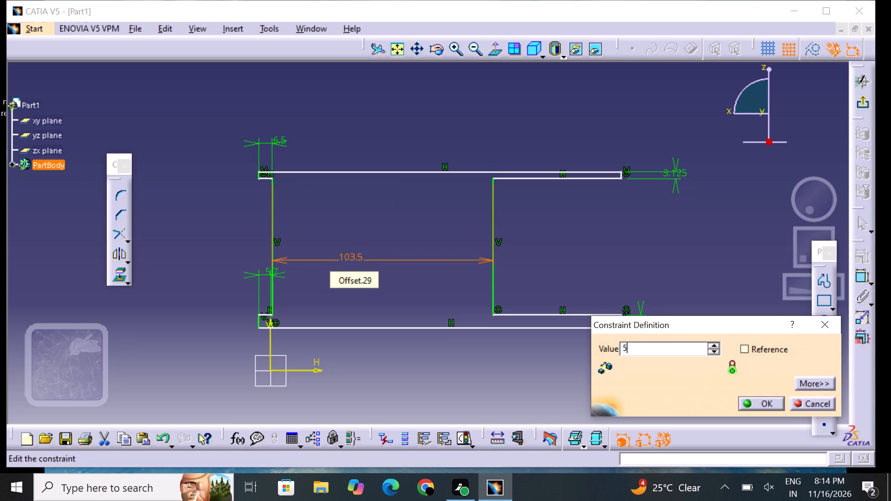
pyautogui.press('Return')
pyautogui.click(430, 231)
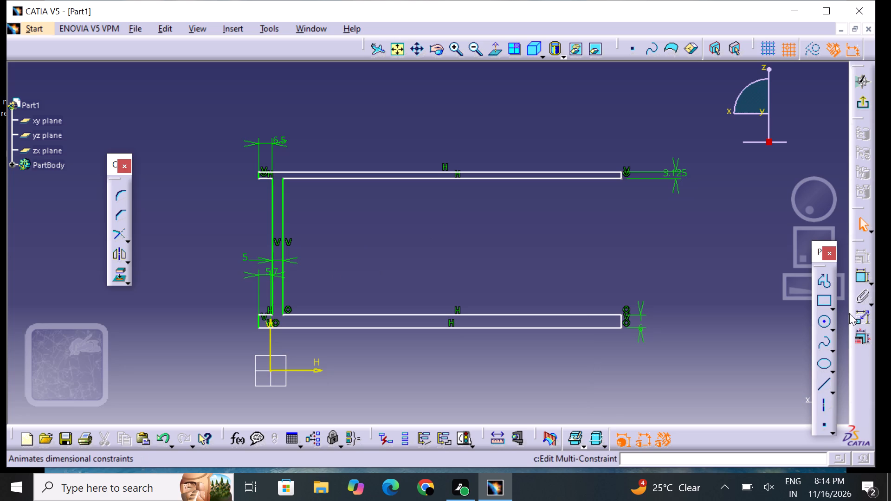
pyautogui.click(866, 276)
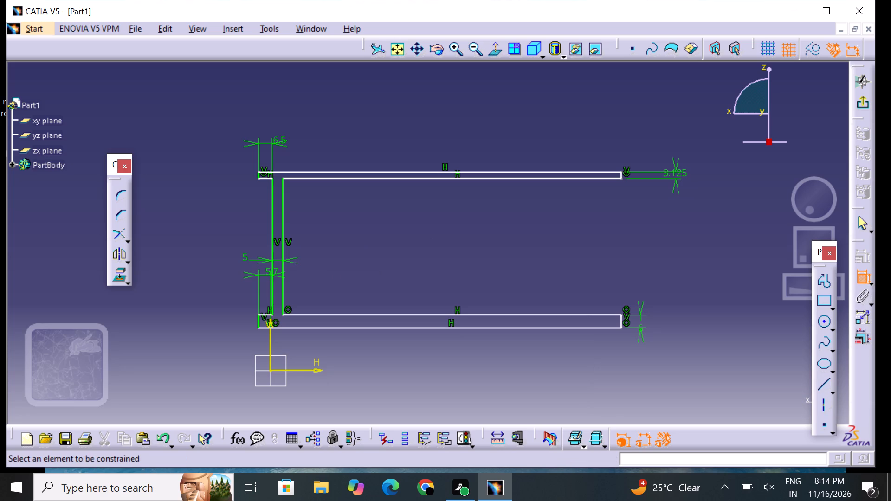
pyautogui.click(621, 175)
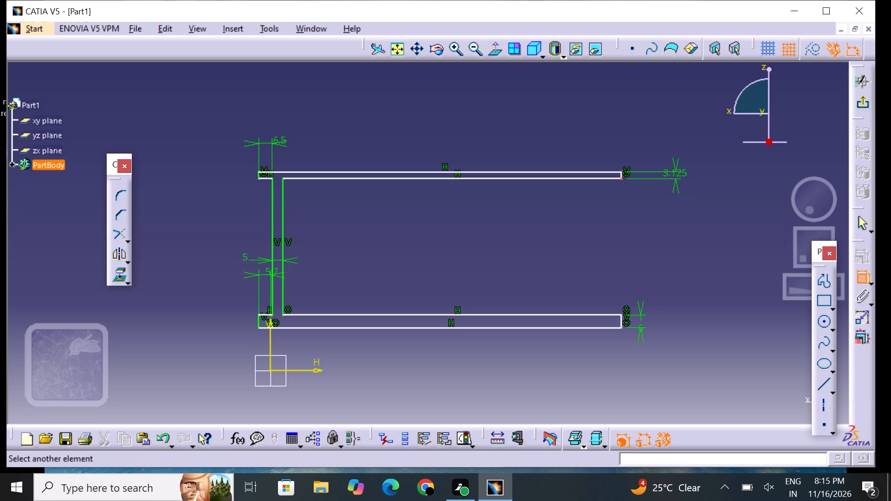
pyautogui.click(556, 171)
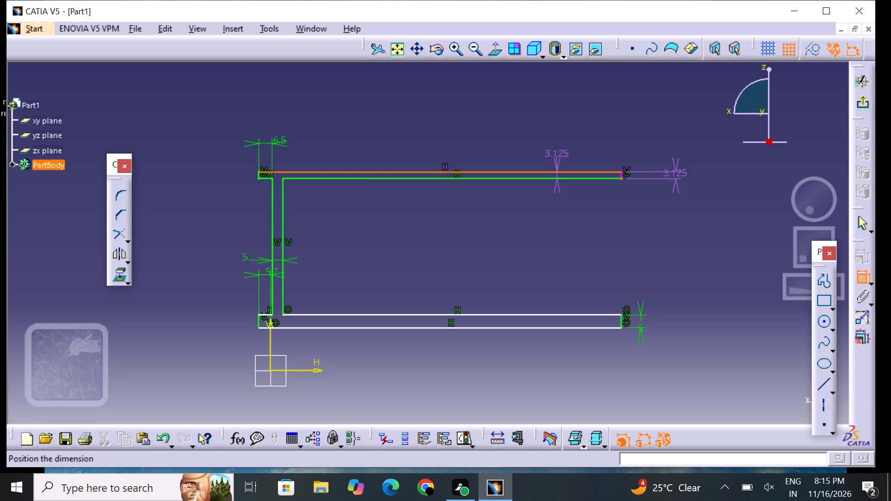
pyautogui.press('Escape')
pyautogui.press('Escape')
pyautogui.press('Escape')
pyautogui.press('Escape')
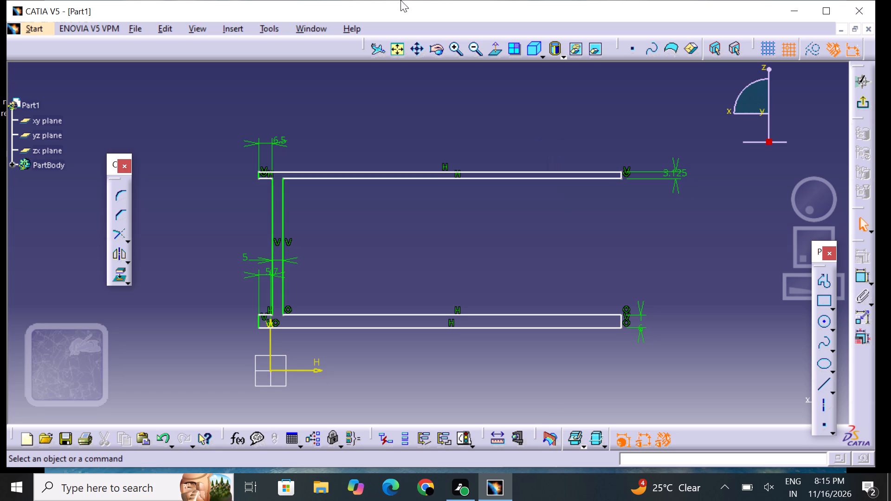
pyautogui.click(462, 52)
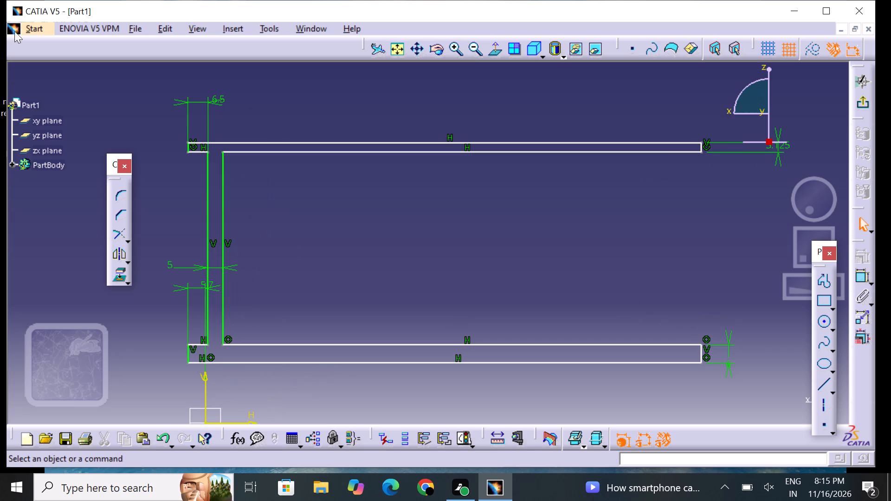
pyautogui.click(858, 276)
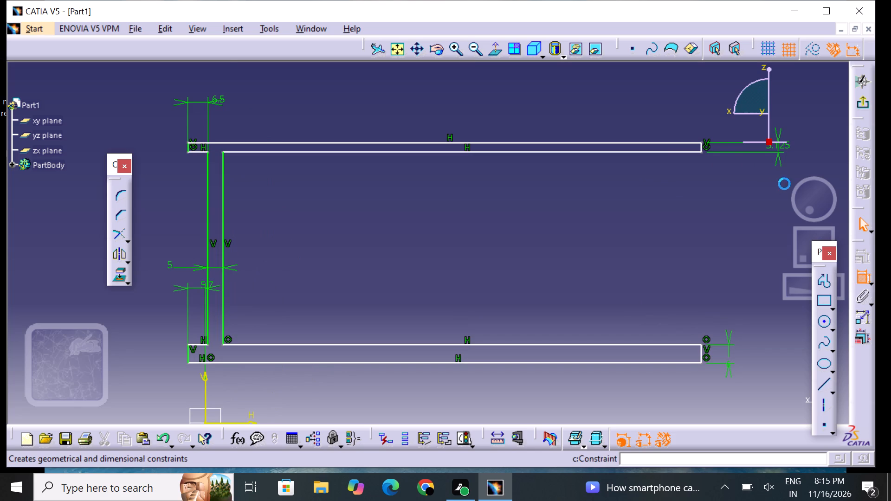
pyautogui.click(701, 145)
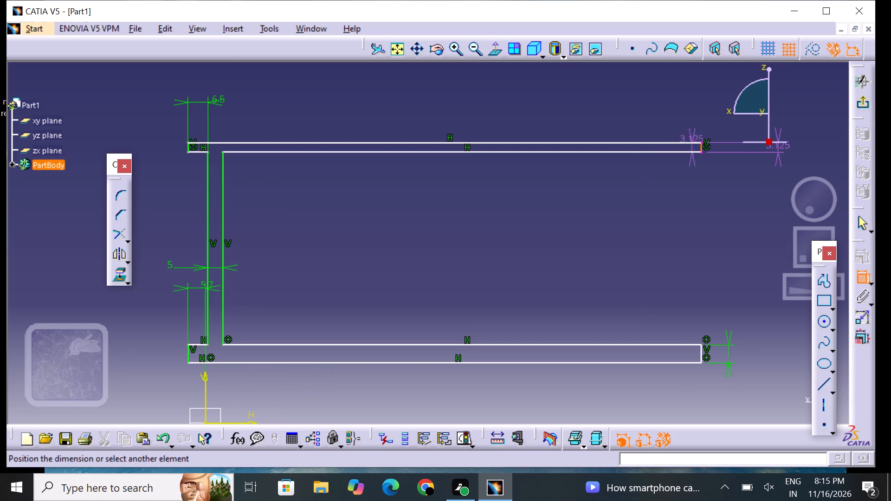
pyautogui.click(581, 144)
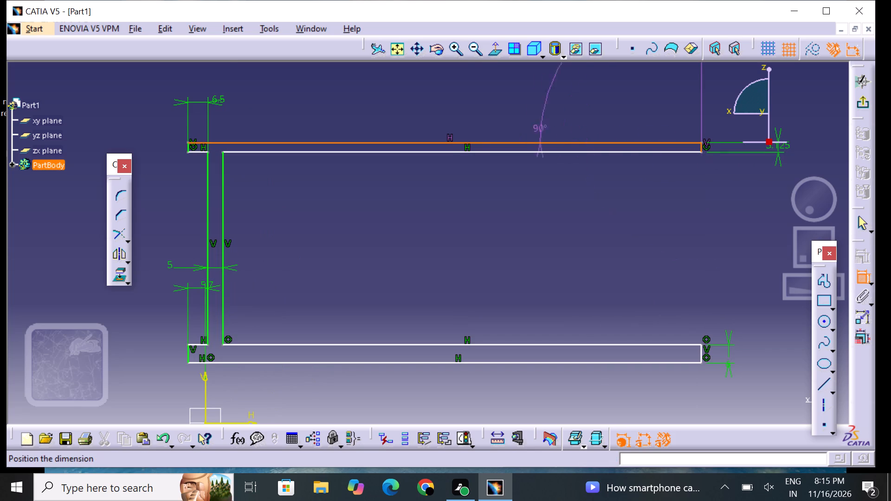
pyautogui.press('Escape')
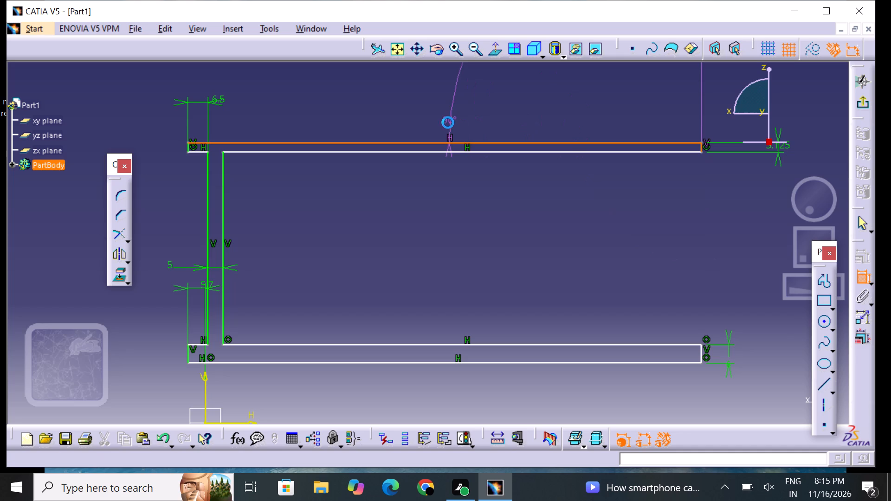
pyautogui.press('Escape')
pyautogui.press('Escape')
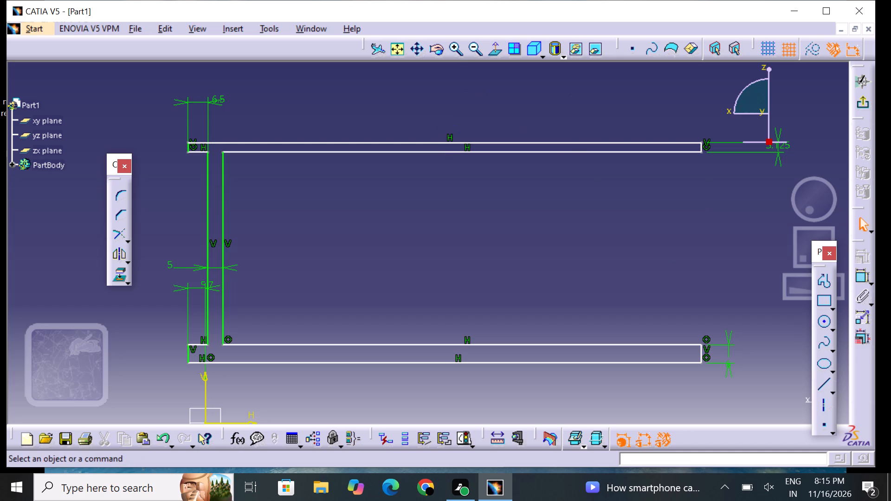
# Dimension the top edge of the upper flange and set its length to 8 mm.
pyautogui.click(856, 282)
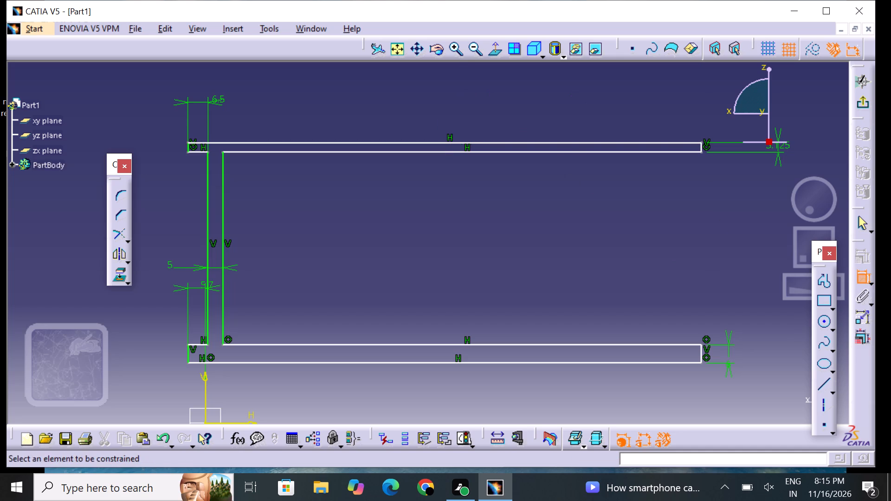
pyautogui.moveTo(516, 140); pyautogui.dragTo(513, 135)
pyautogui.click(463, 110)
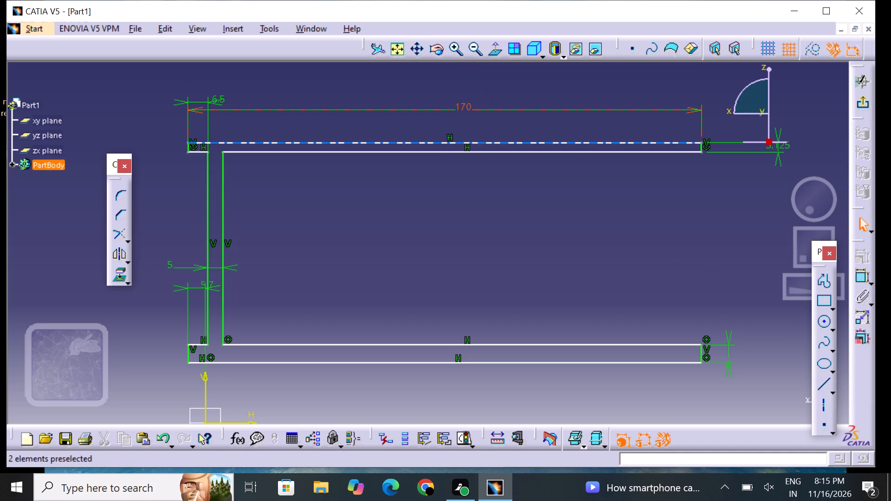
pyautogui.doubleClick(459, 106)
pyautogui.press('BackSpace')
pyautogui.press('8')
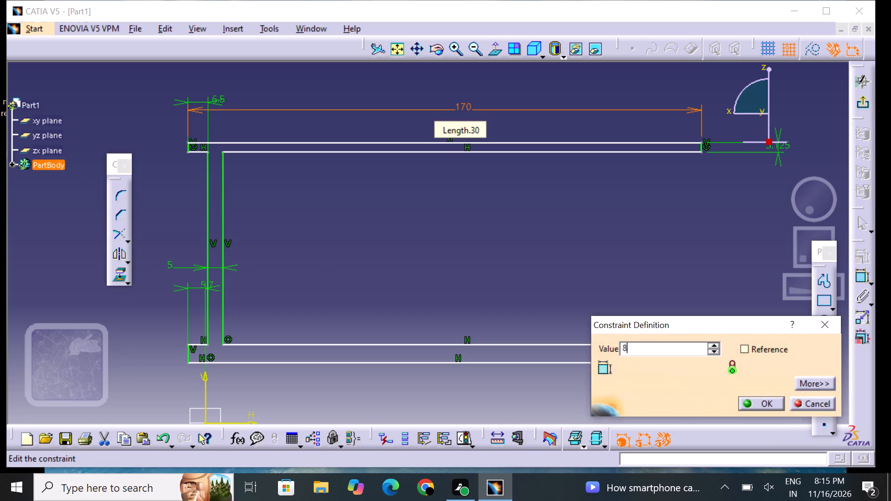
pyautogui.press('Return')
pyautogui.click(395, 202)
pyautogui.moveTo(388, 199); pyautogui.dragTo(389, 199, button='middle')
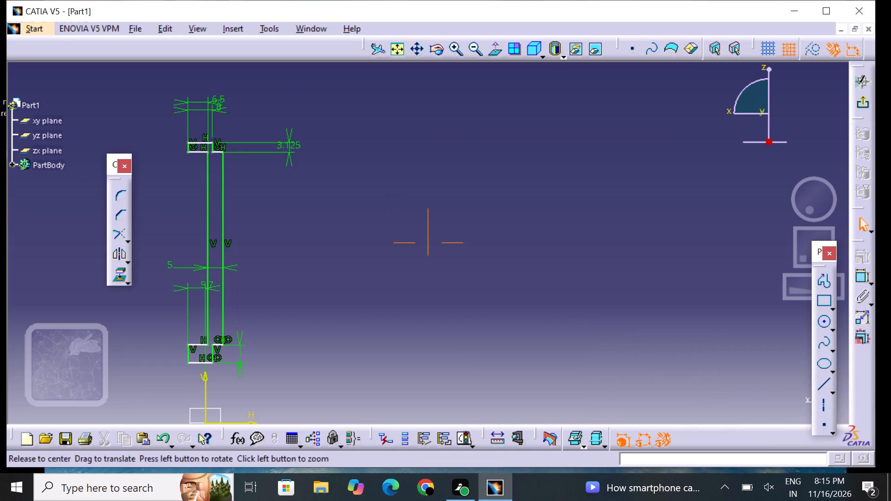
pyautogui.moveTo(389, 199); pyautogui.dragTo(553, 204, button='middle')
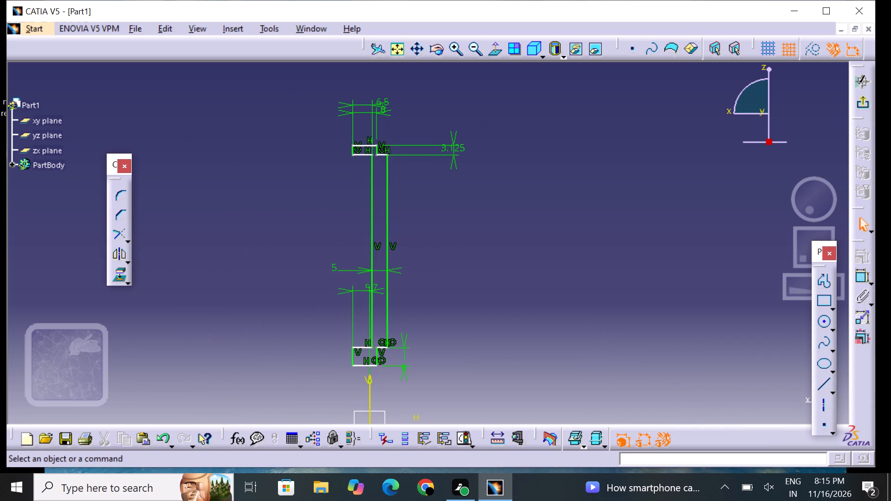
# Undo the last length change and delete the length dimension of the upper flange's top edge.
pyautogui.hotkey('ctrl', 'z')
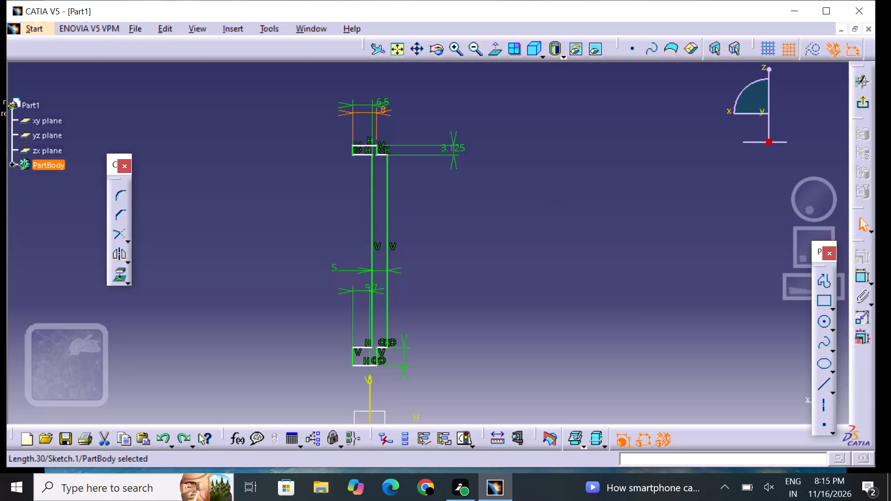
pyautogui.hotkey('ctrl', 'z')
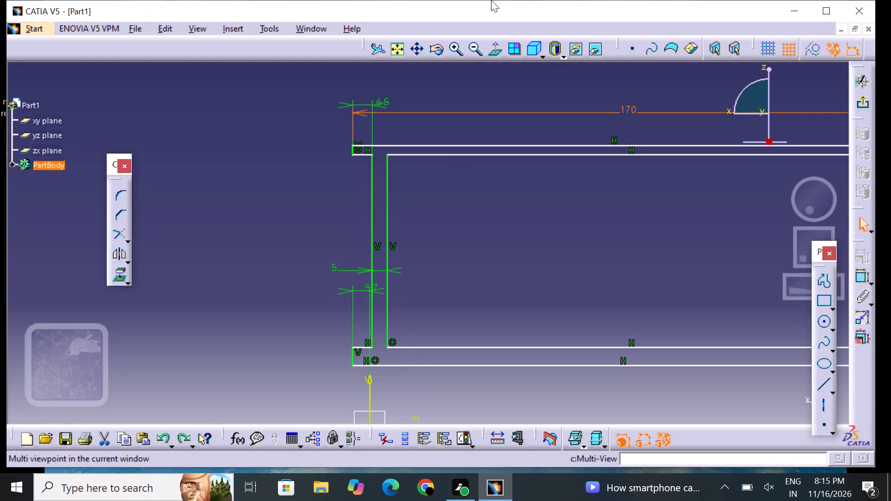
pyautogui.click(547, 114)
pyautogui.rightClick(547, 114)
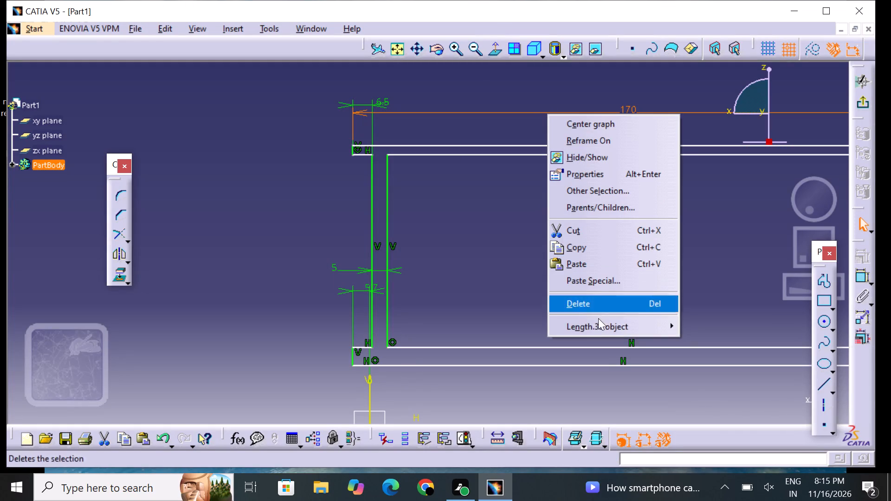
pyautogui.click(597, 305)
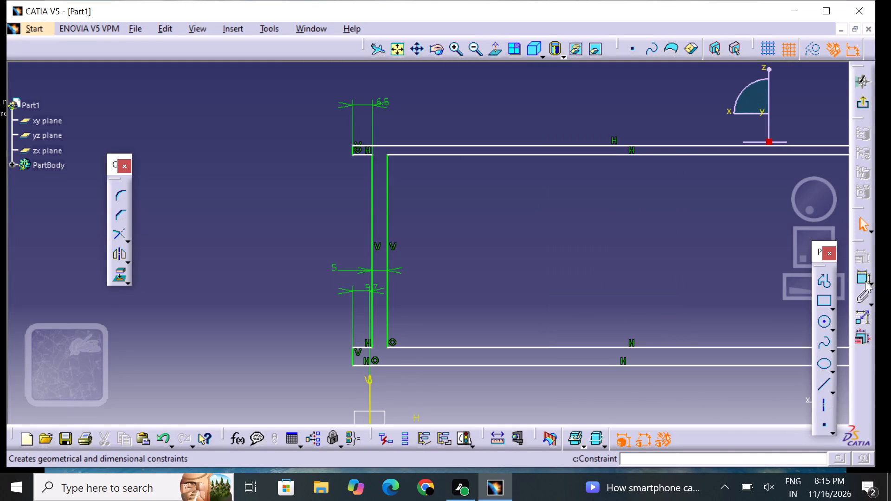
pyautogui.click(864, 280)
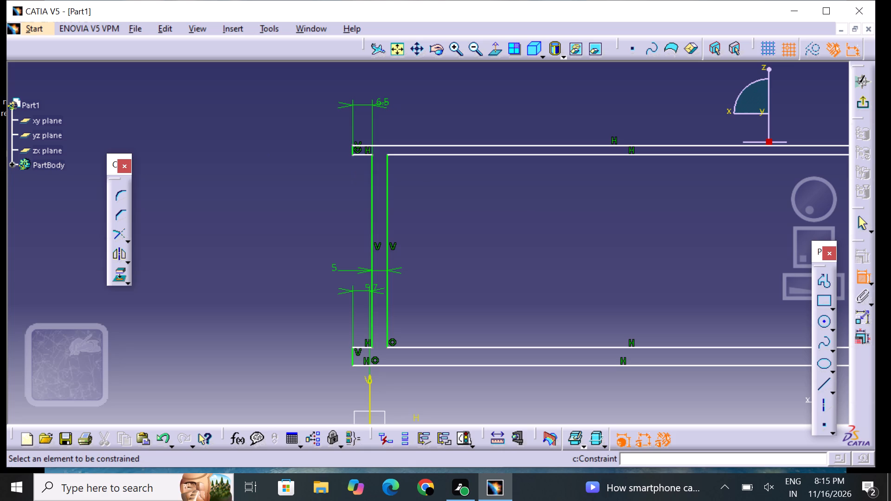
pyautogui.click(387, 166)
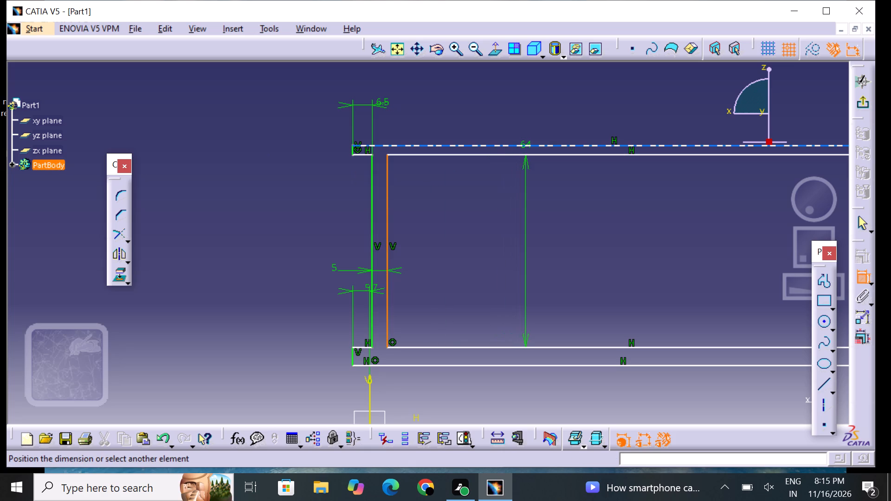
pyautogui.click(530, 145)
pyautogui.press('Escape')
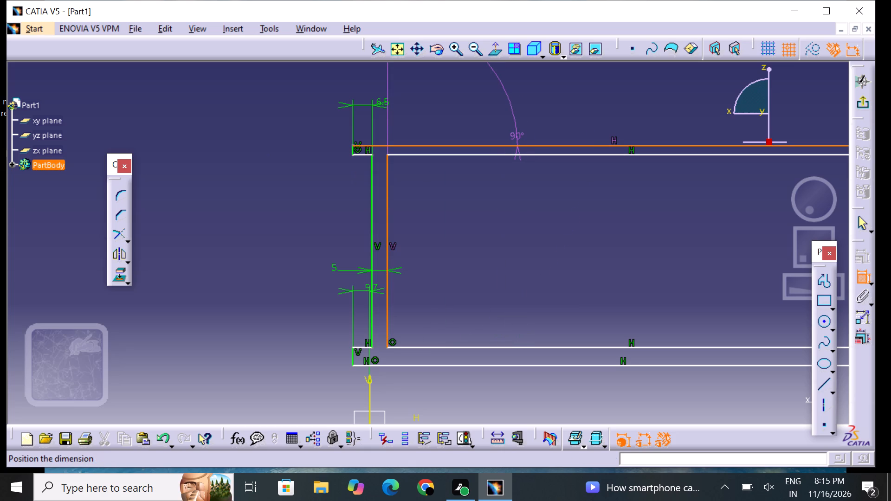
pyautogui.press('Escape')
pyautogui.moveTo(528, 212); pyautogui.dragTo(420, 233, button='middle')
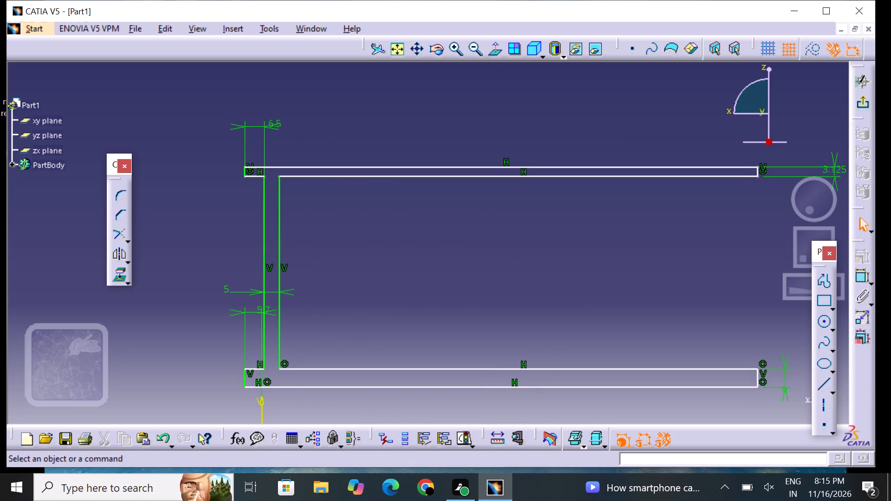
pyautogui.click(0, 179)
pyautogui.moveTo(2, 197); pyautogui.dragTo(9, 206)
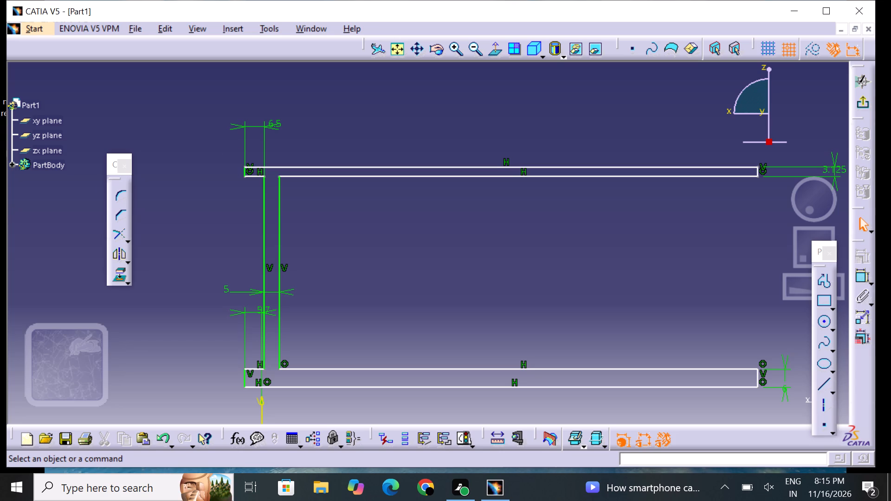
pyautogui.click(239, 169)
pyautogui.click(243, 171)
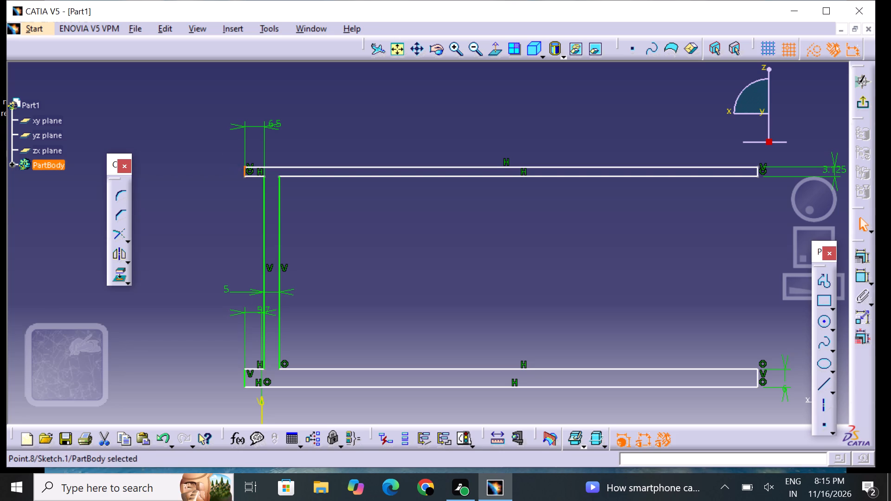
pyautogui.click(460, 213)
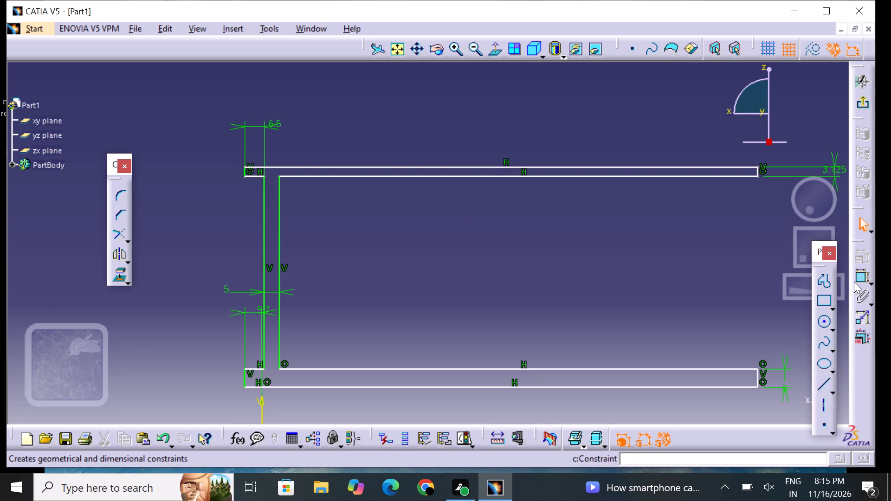
# Dimension the distance between the upper flange's left and right end edges, placing the dimension above the flange.
pyautogui.click(854, 277)
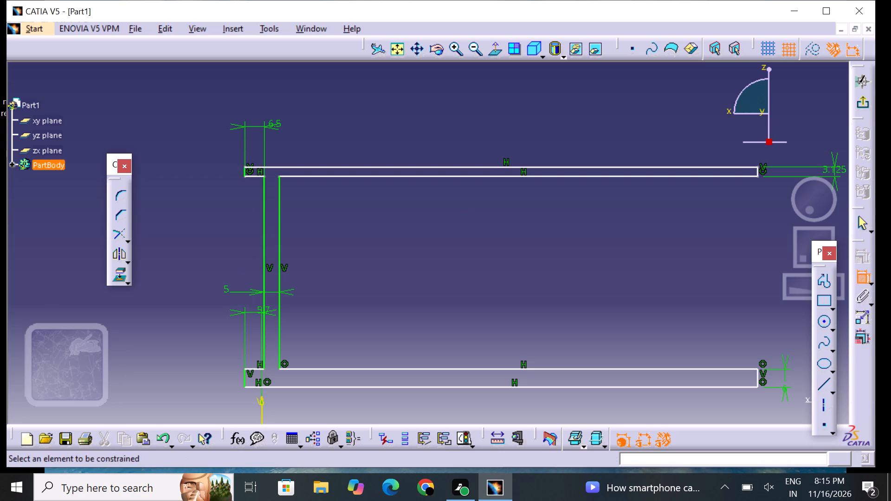
pyautogui.click(244, 173)
pyautogui.moveTo(391, 212); pyautogui.dragTo(379, 214, button='middle')
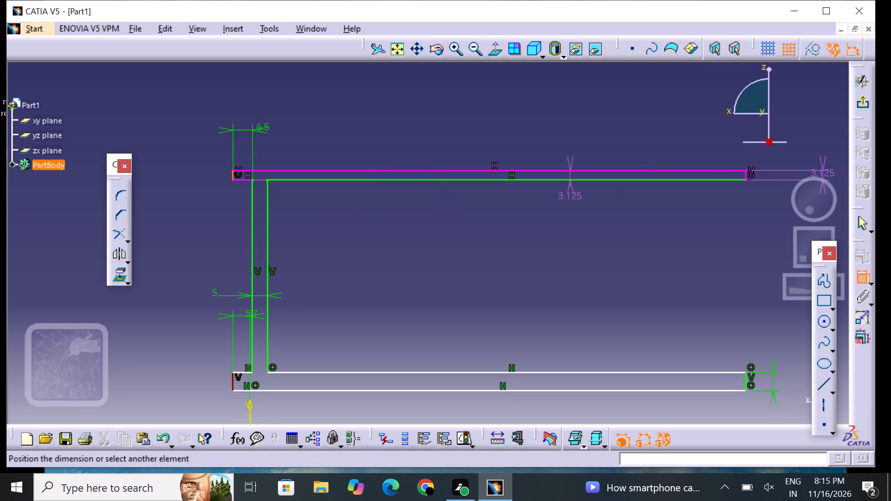
pyautogui.click(744, 176)
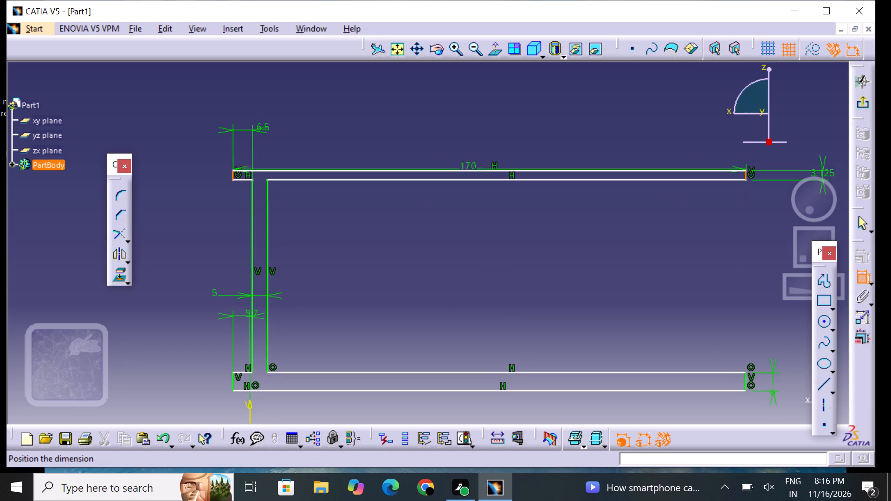
pyautogui.click(395, 129)
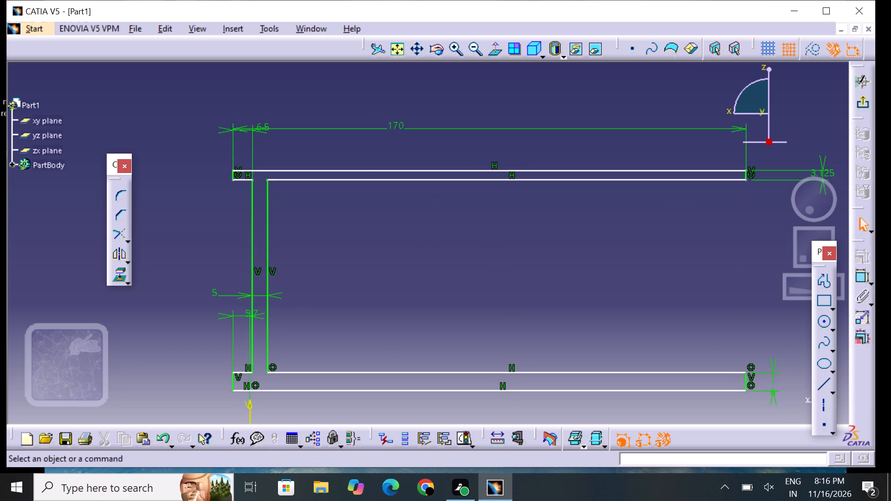
# Set the upper flange's overall width to 18 mm.
pyautogui.doubleClick(398, 127)
pyautogui.press('BackSpace')
pyautogui.write('18')
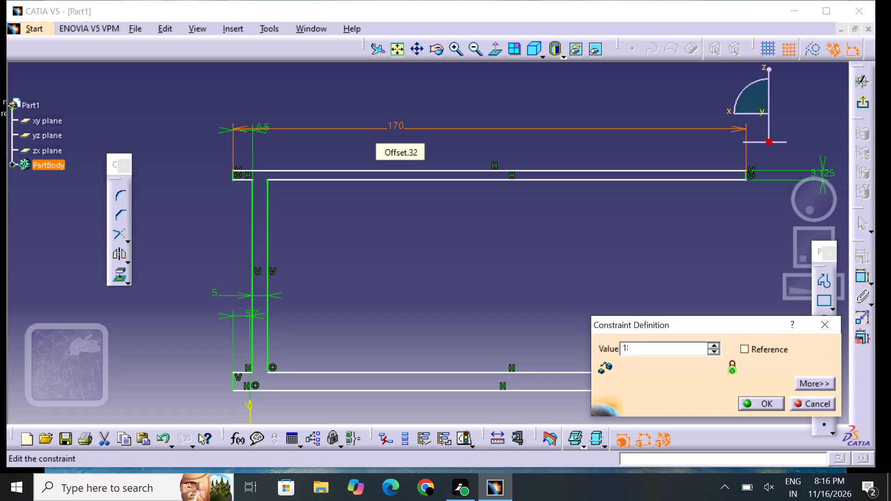
pyautogui.press('Return')
pyautogui.click(411, 216)
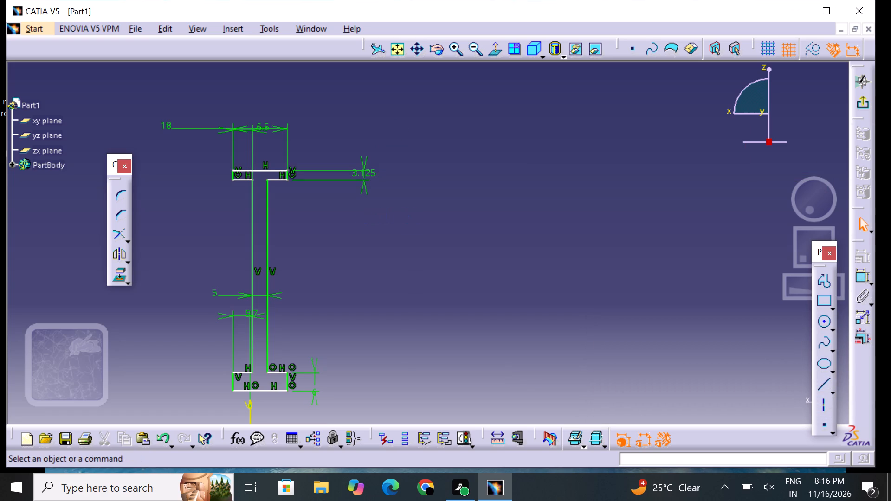
# Dimension the upper flange's top edge from the sketch's horizontal axis and set the offset to 35.625 mm.
pyautogui.moveTo(317, 212); pyautogui.dragTo(479, 209, button='middle')
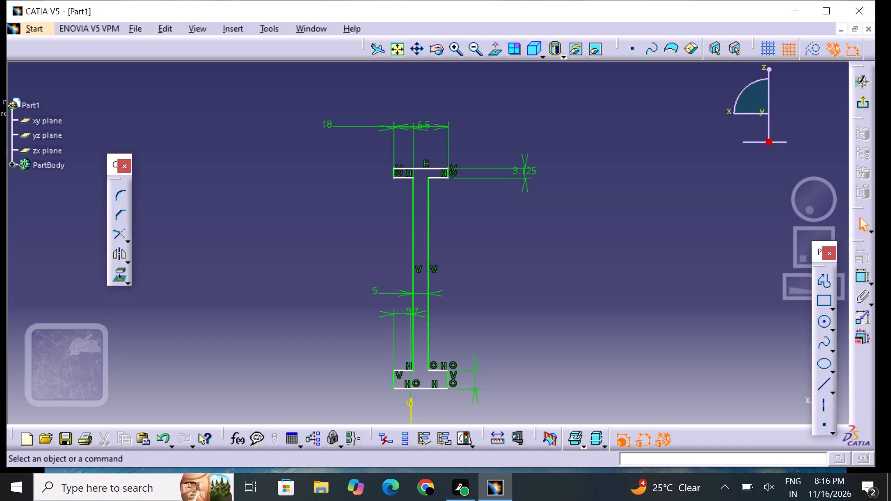
pyautogui.click(856, 278)
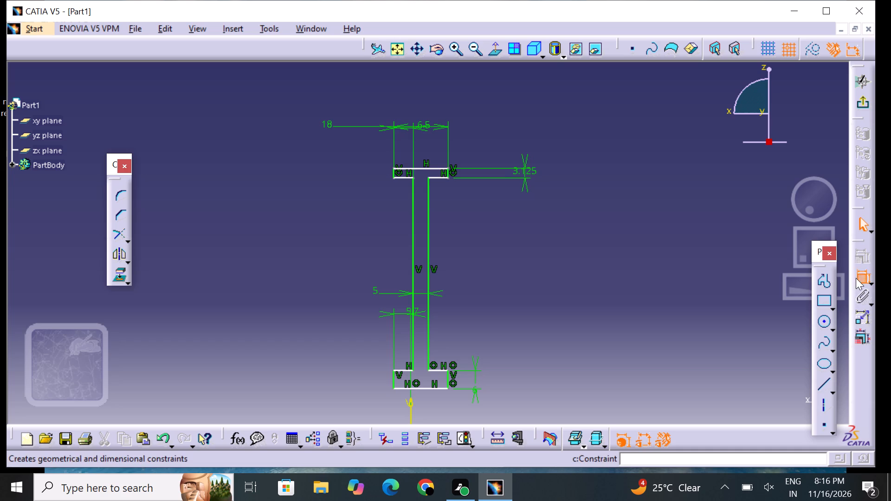
pyautogui.click(420, 167)
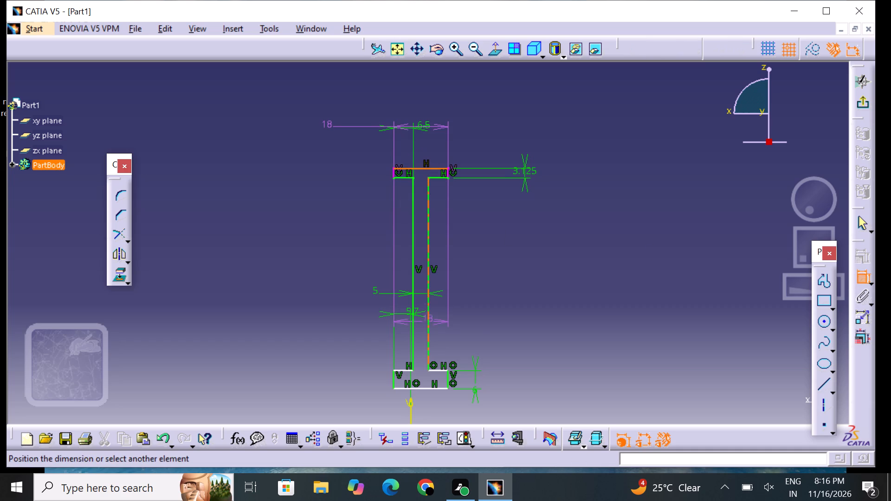
pyautogui.moveTo(429, 336); pyautogui.dragTo(399, 167, button='middle')
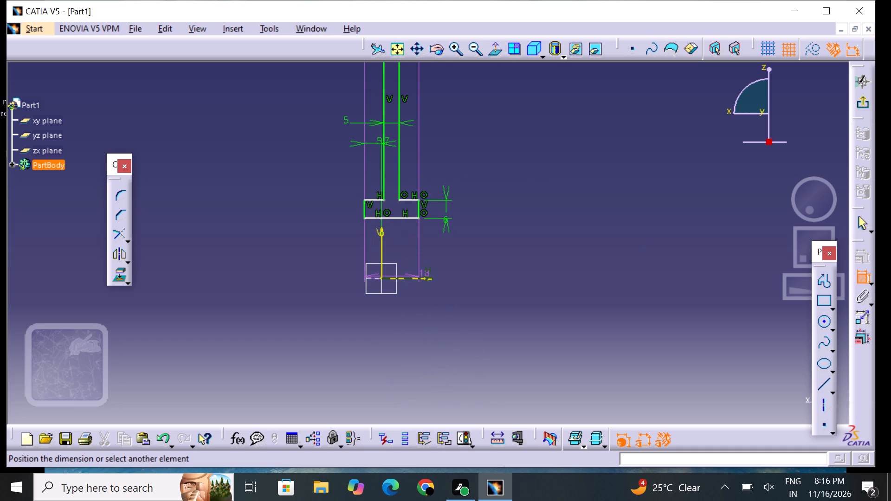
pyautogui.click(426, 278)
pyautogui.moveTo(488, 172); pyautogui.dragTo(486, 337, button='middle')
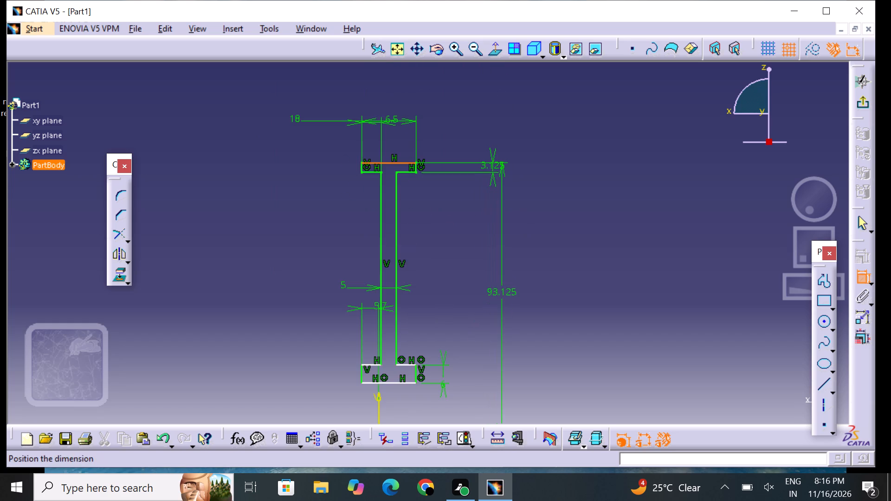
pyautogui.click(501, 295)
pyautogui.doubleClick(503, 287)
pyautogui.press('BackSpace')
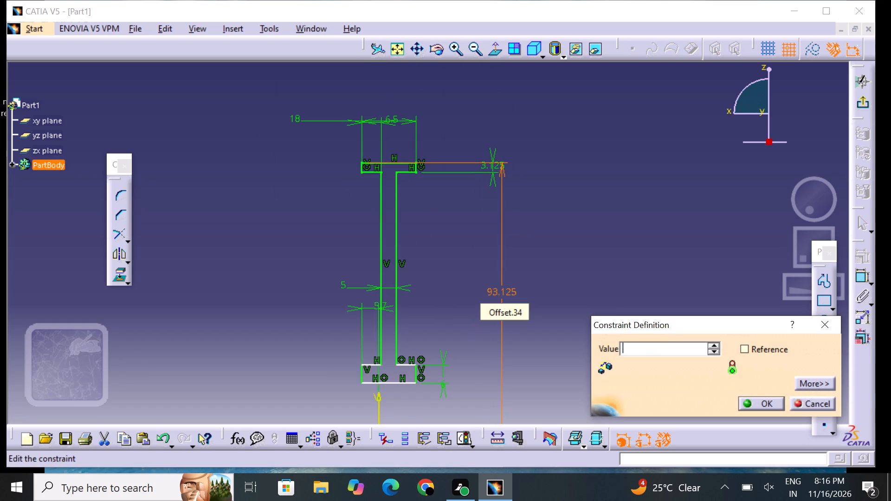
pyautogui.write('35.625')
pyautogui.press('Return')
pyautogui.click(494, 263)
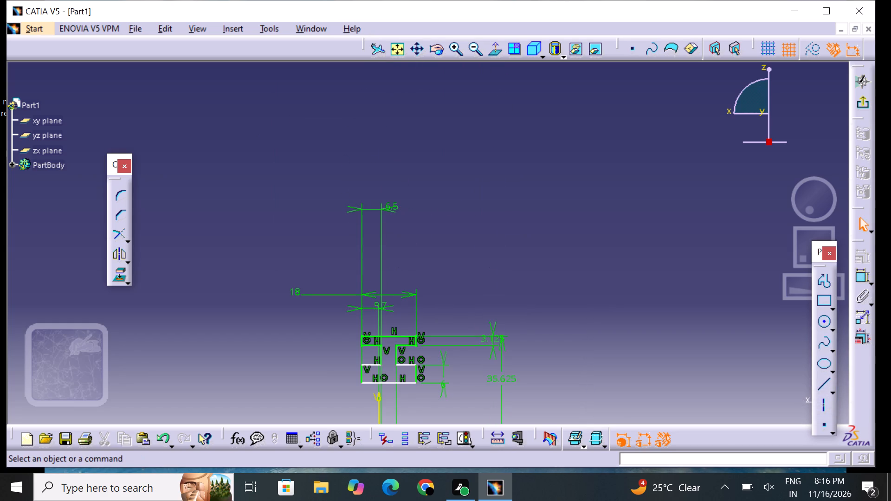
# Dimension the lower flange's bottom edge from the sketch's horizontal axis and set the offset to 9.5 mm.
pyautogui.moveTo(486, 262); pyautogui.dragTo(482, 151, button='middle')
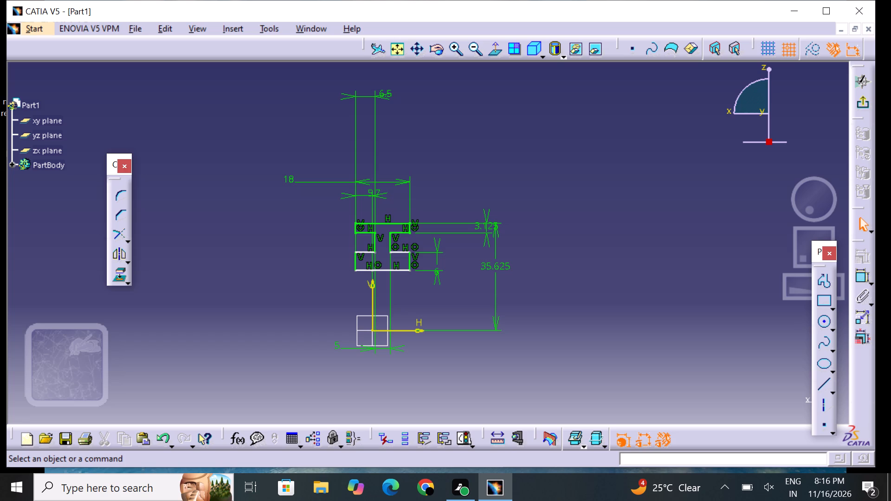
pyautogui.click(858, 276)
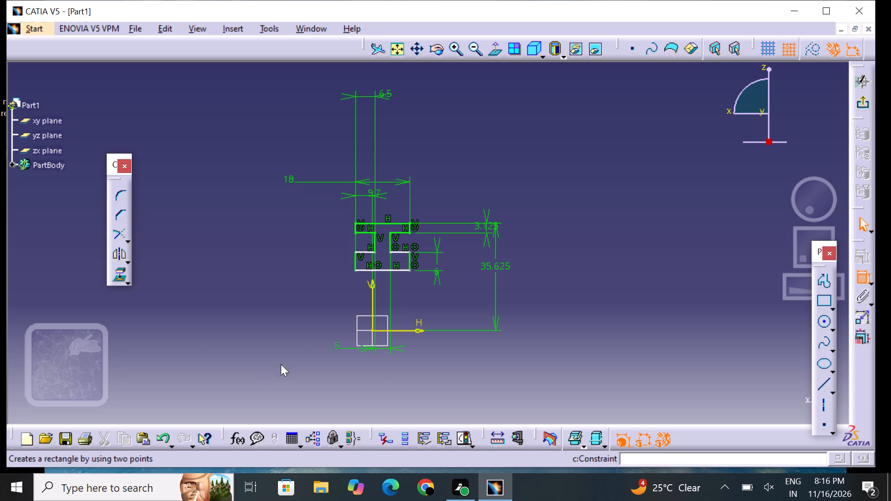
pyautogui.moveTo(386, 271); pyautogui.dragTo(386, 279)
pyautogui.click(400, 329)
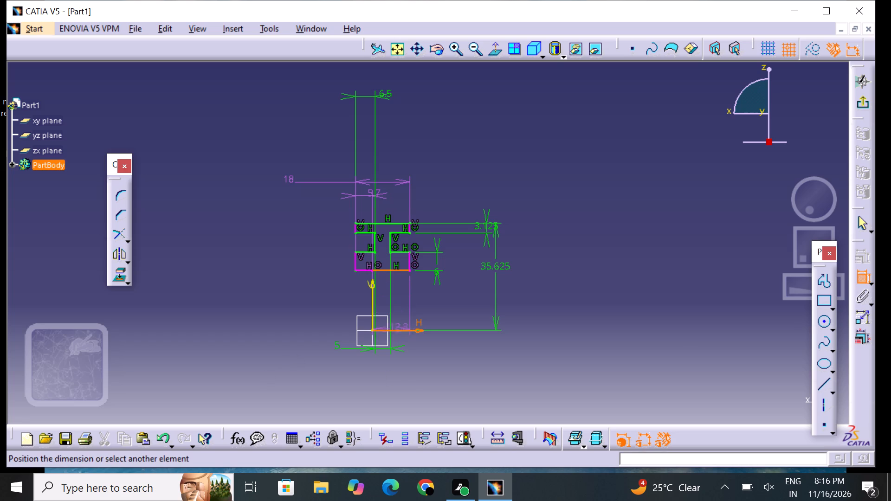
pyautogui.click(455, 312)
pyautogui.doubleClick(452, 311)
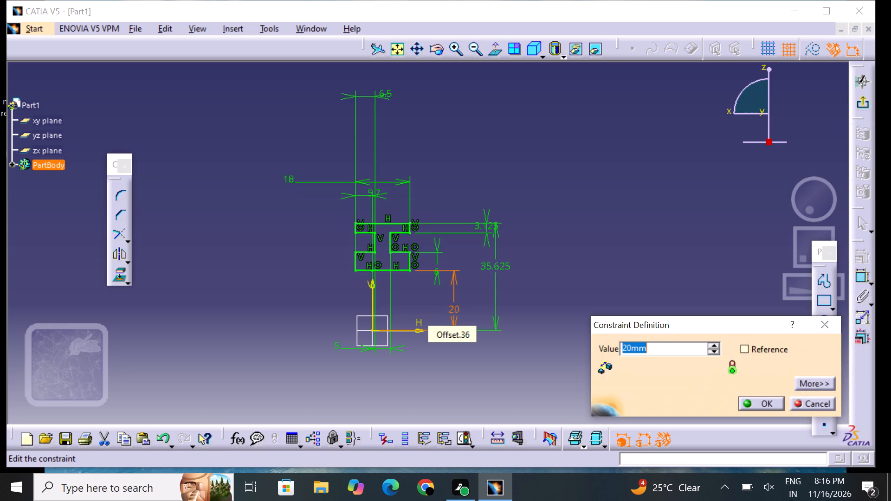
pyautogui.press('BackSpace')
pyautogui.write('9.5')
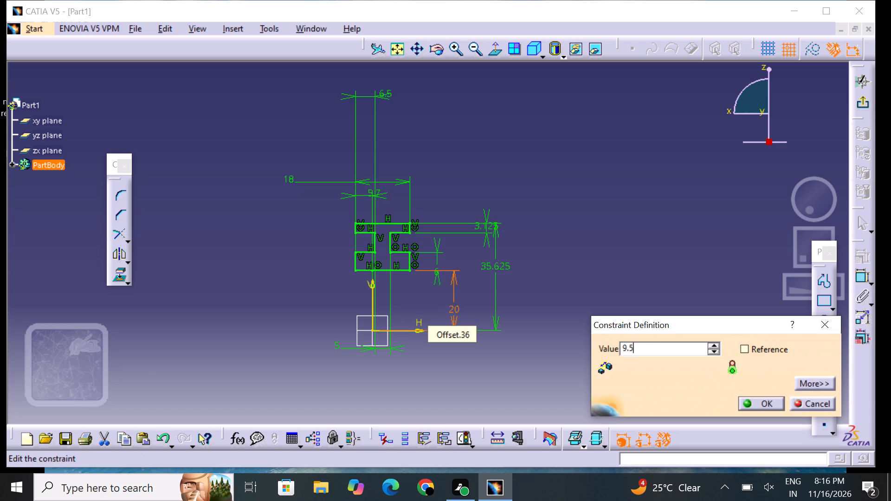
pyautogui.press('Return')
pyautogui.click(522, 293)
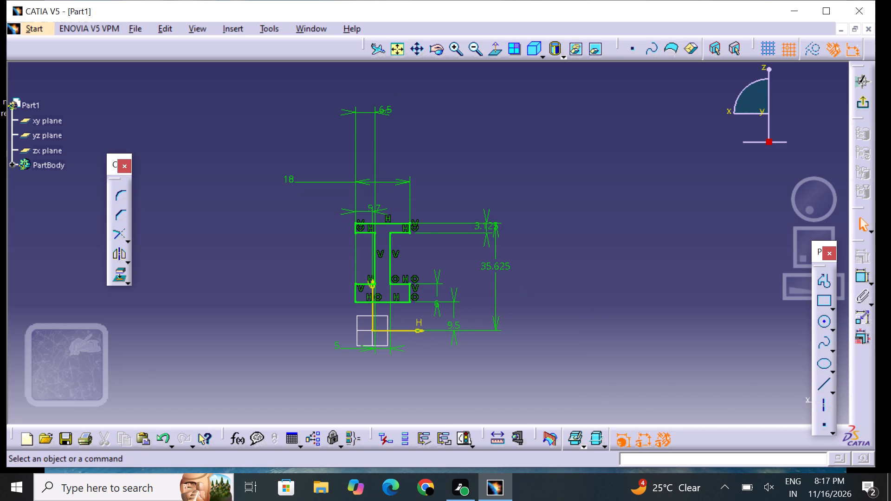
# Exit the finished I-profile sketch and return to part modelling.
pyautogui.scroll(1, 444, 284)
pyautogui.moveTo(442, 282); pyautogui.dragTo(425, 275, button='middle')
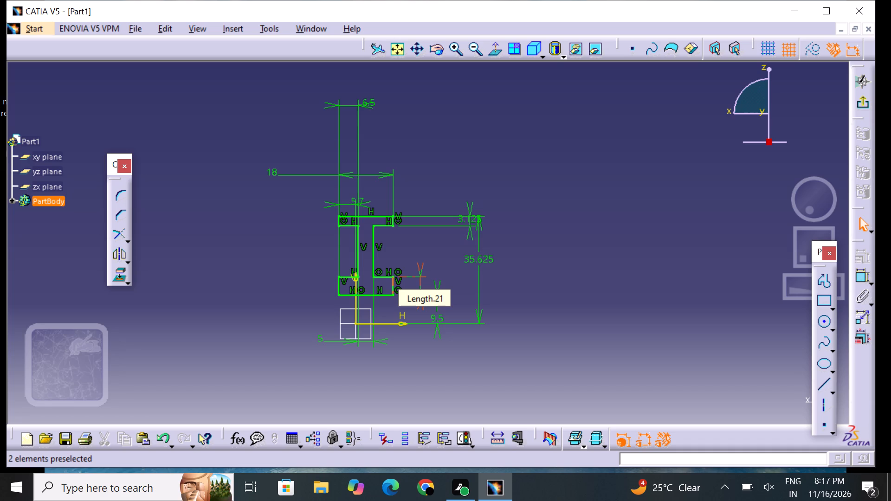
pyautogui.click(867, 107)
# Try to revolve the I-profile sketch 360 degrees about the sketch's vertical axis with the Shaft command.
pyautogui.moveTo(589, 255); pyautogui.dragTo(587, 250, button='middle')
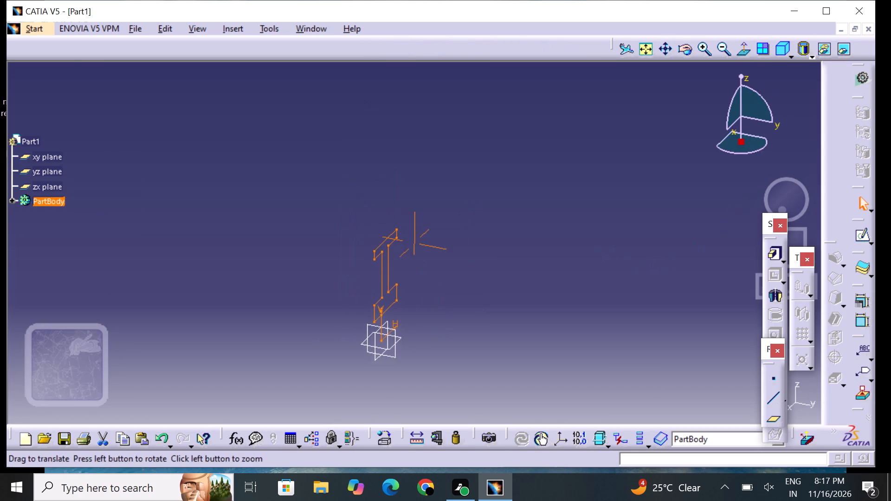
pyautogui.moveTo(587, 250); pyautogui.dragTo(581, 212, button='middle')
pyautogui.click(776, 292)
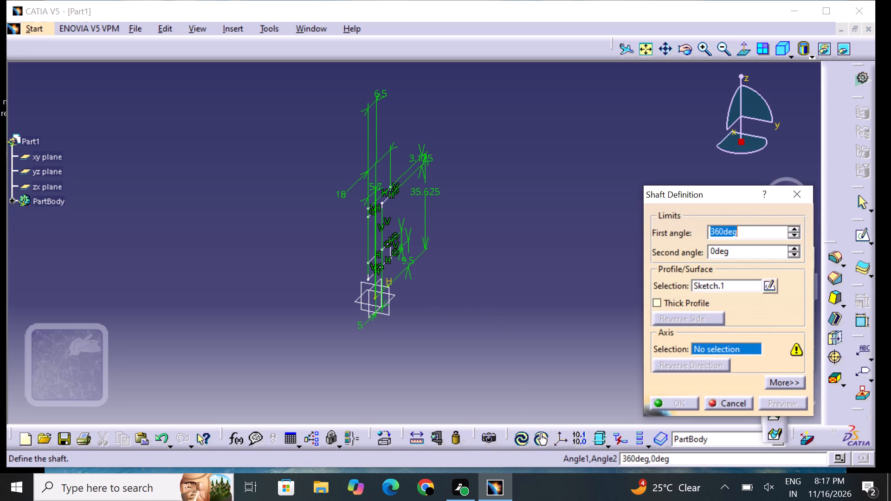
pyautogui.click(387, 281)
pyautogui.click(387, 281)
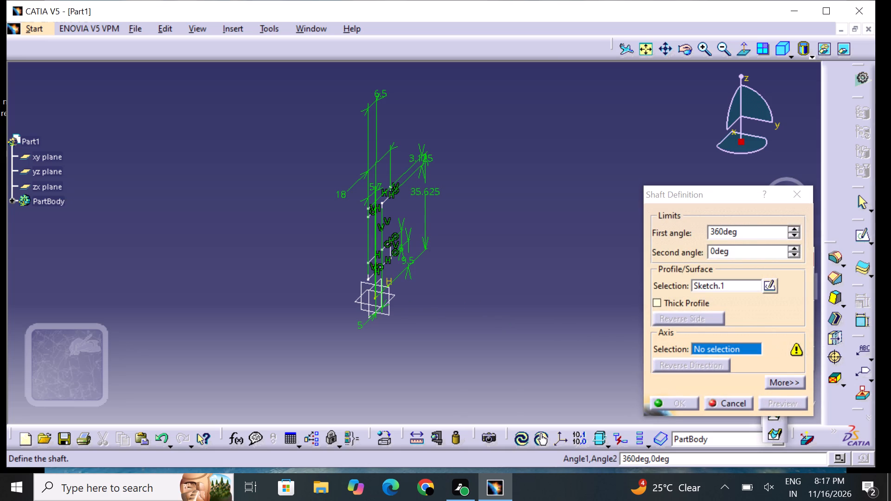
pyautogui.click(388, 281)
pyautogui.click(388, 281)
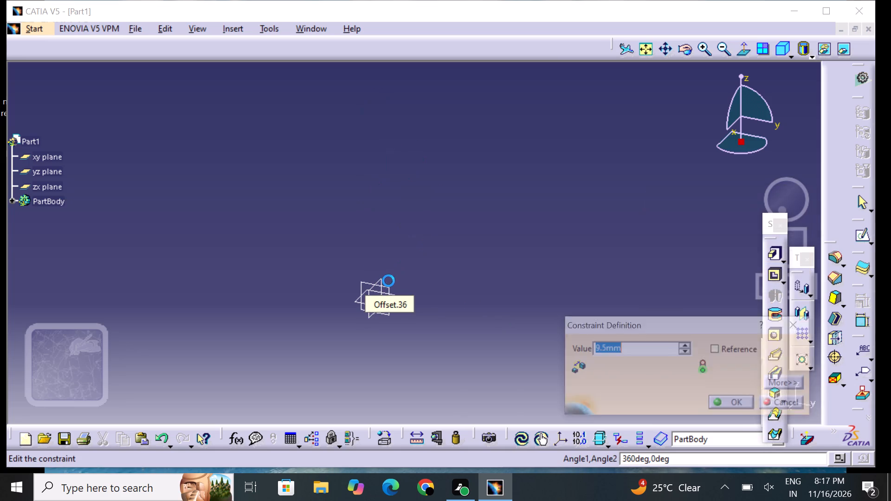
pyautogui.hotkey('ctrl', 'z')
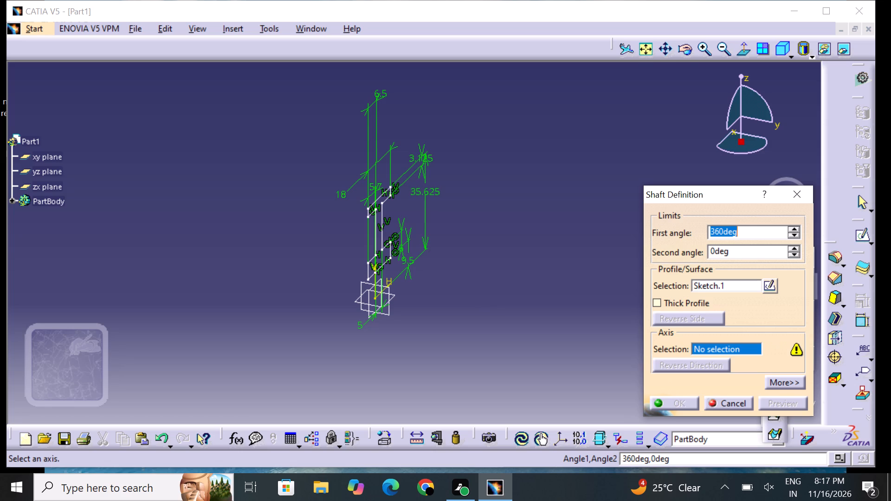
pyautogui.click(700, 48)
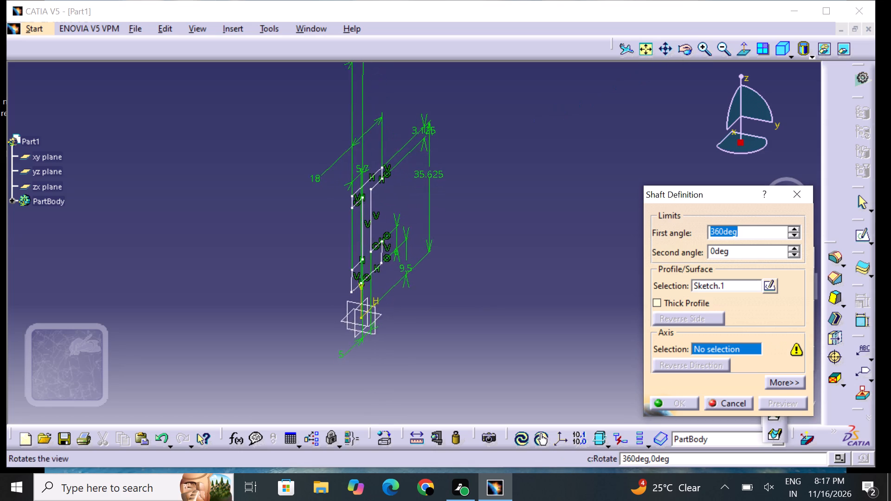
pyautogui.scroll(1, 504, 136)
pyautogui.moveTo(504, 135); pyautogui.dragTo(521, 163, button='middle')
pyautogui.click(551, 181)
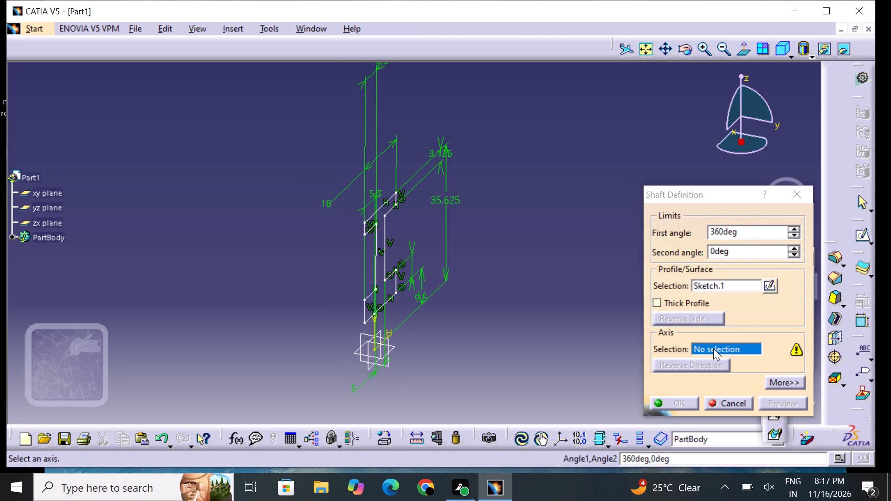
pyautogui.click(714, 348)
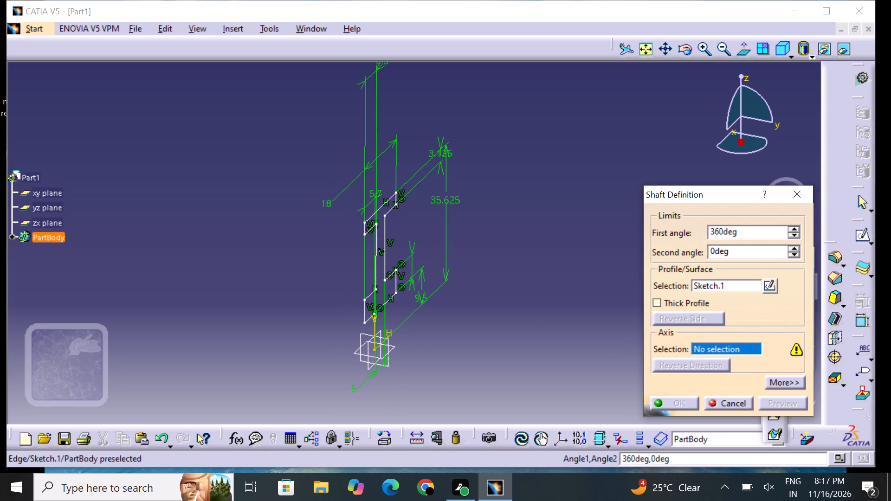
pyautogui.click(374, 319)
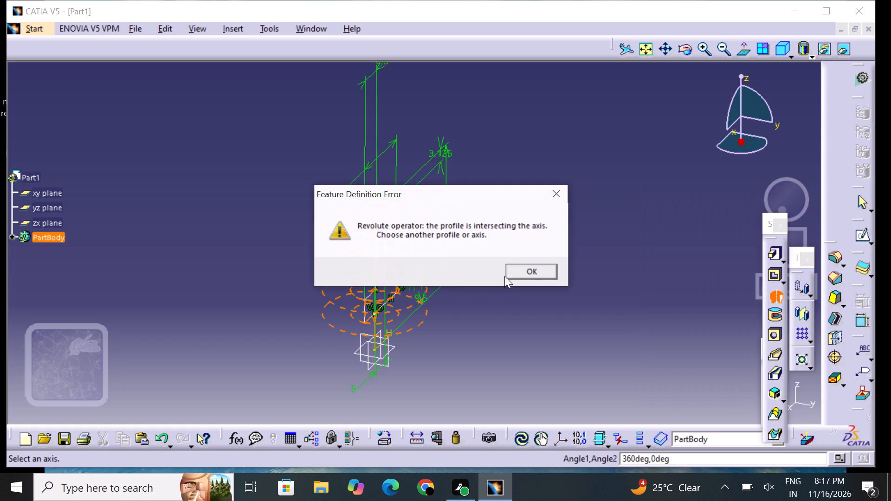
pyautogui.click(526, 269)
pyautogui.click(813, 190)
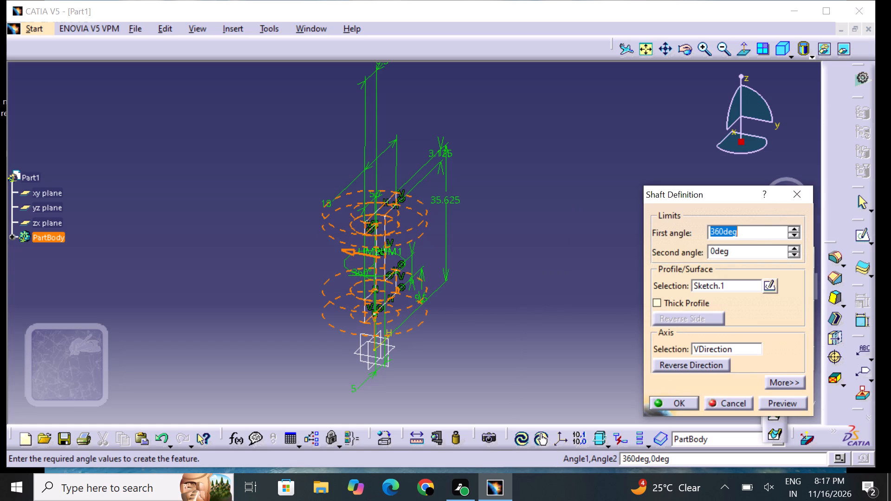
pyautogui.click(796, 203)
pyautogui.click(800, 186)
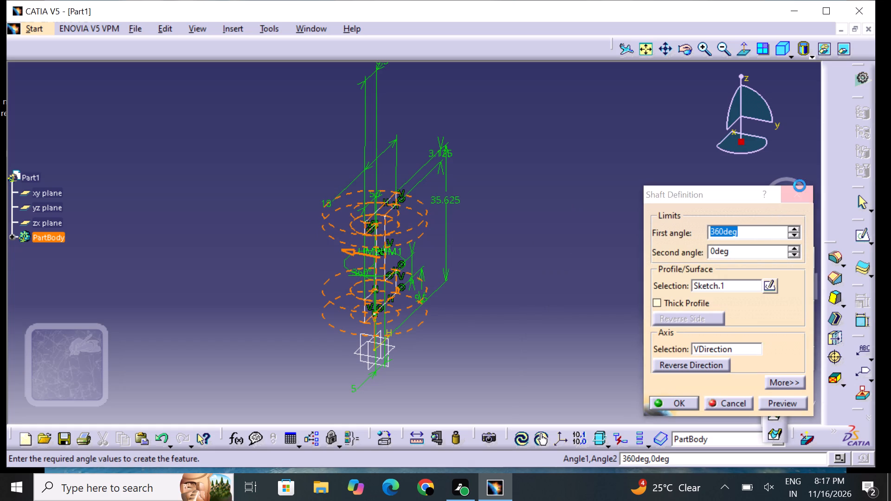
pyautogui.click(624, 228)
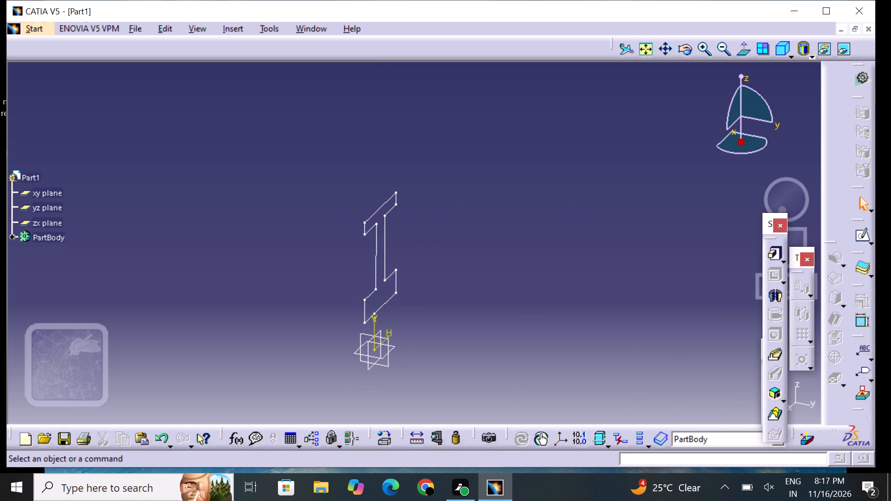
# Revolve the I-profile sketch 360 degrees about the sketch's horizontal axis with the Shaft command.
pyautogui.click(770, 296)
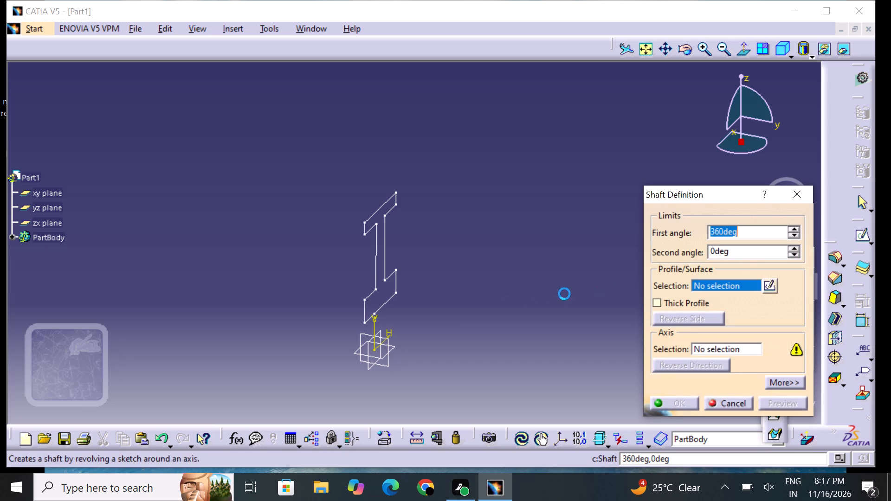
pyautogui.click(393, 328)
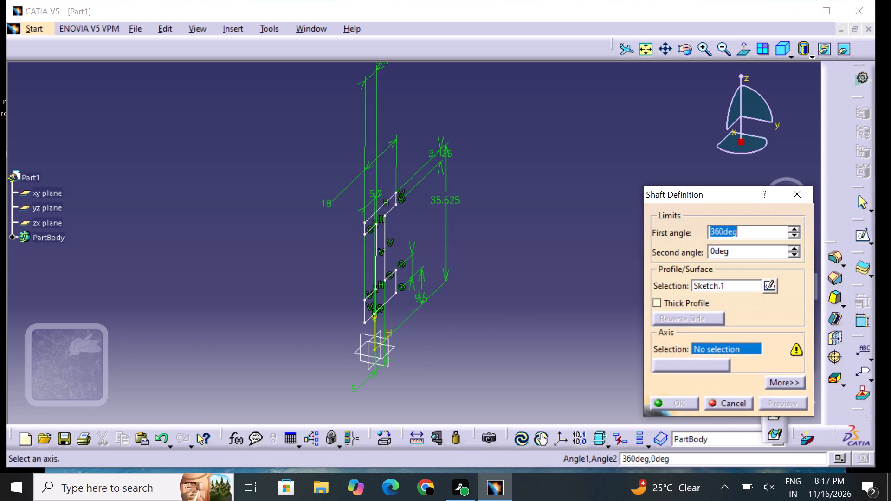
pyautogui.click(391, 332)
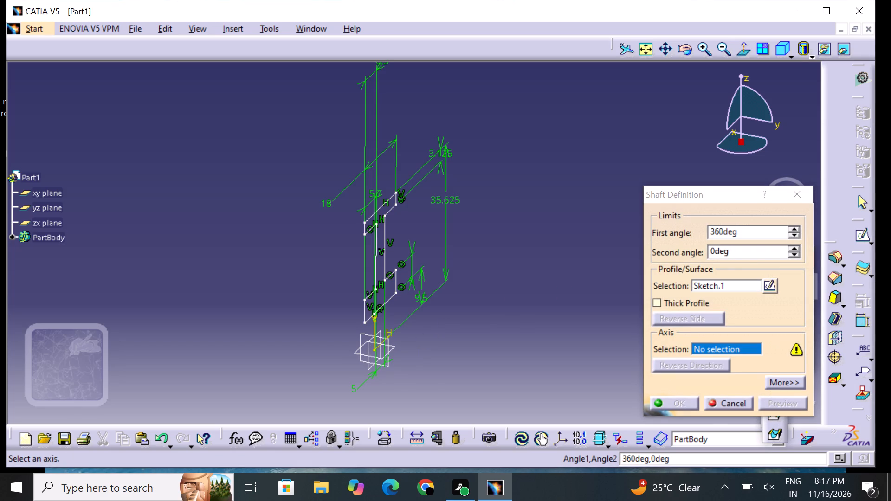
pyautogui.click(718, 347)
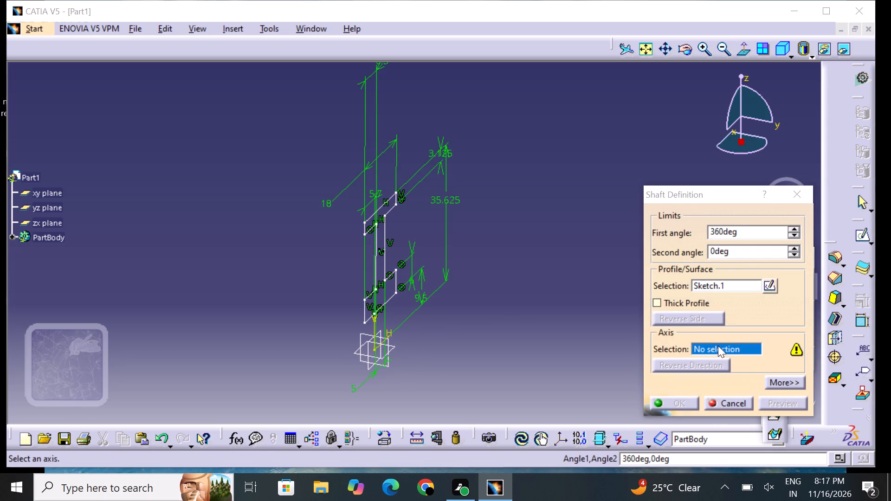
pyautogui.click(706, 347)
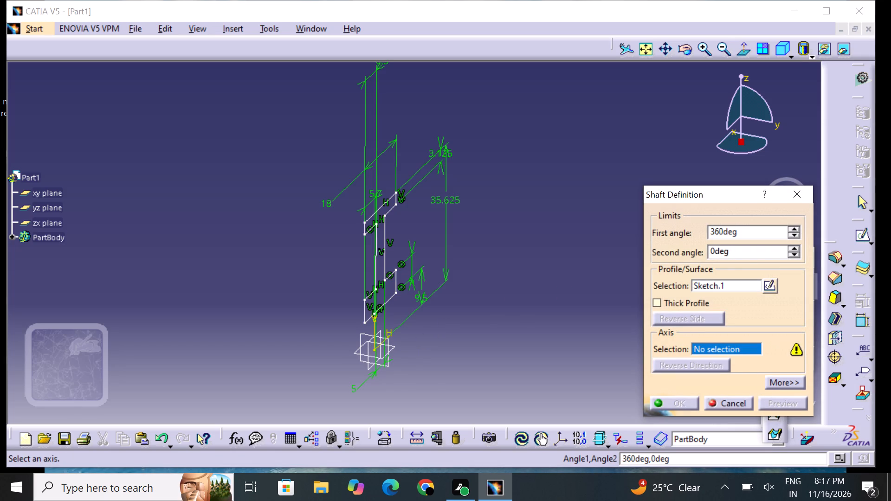
pyautogui.click(389, 334)
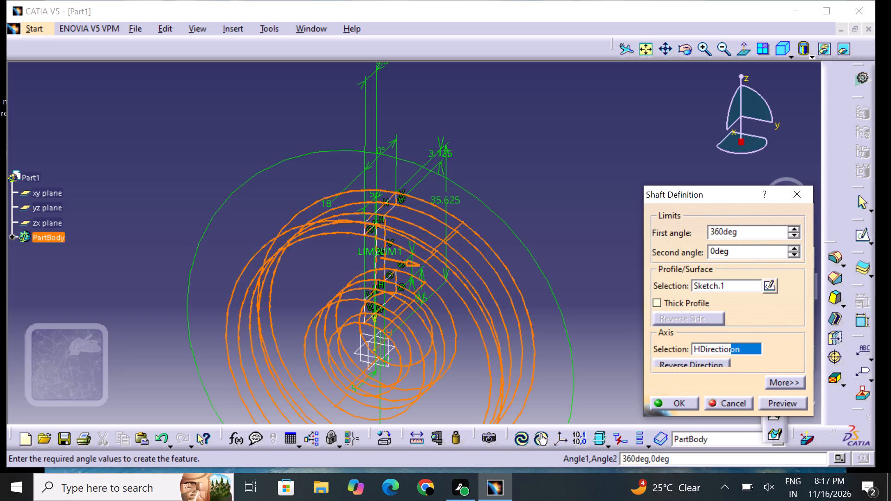
pyautogui.moveTo(530, 344); pyautogui.dragTo(531, 274, button='middle')
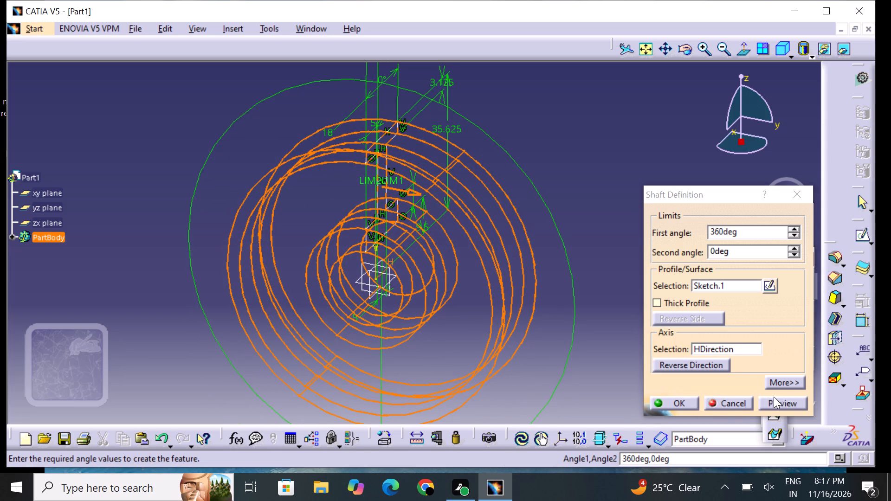
pyautogui.click(781, 405)
pyautogui.click(675, 403)
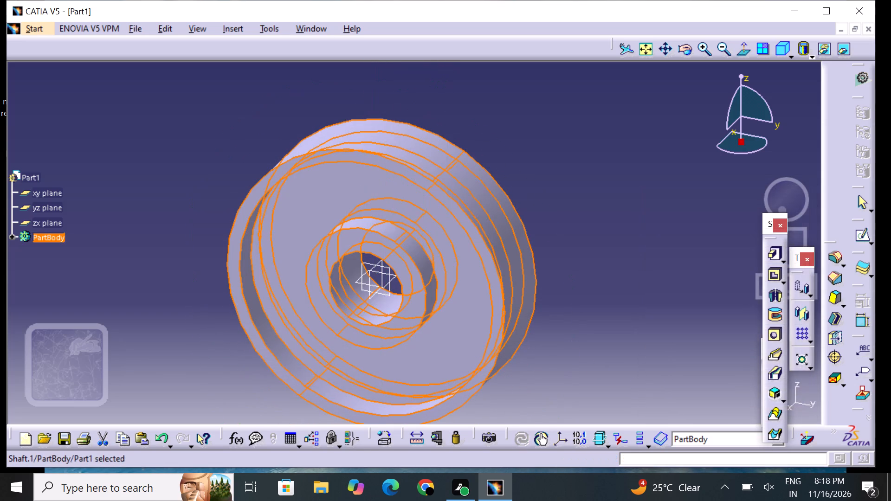
pyautogui.click(570, 358)
# Examine the revolved wheel from both sides, including its rim, web, hub and central bore.
pyautogui.moveTo(299, 318); pyautogui.dragTo(488, 222, button='middle')
pyautogui.moveTo(299, 317); pyautogui.dragTo(488, 222, button='right')
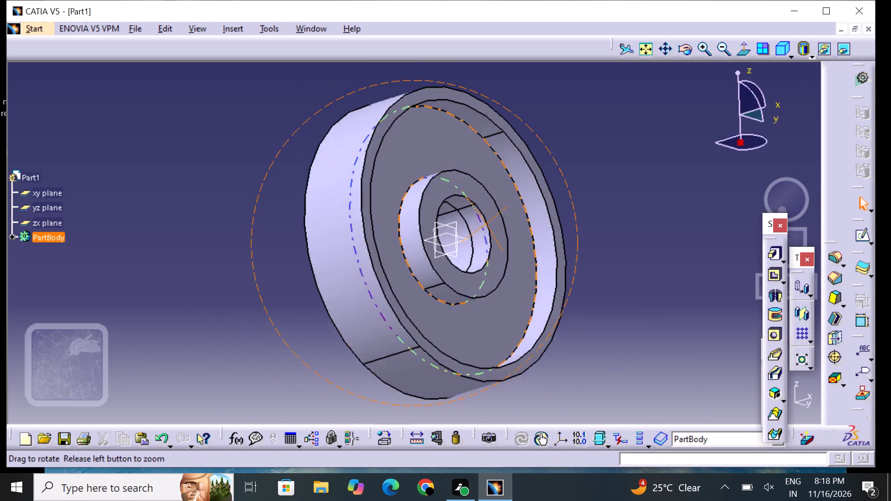
pyautogui.moveTo(488, 222); pyautogui.dragTo(394, 268, button='right')
pyautogui.moveTo(488, 222); pyautogui.dragTo(394, 268, button='middle')
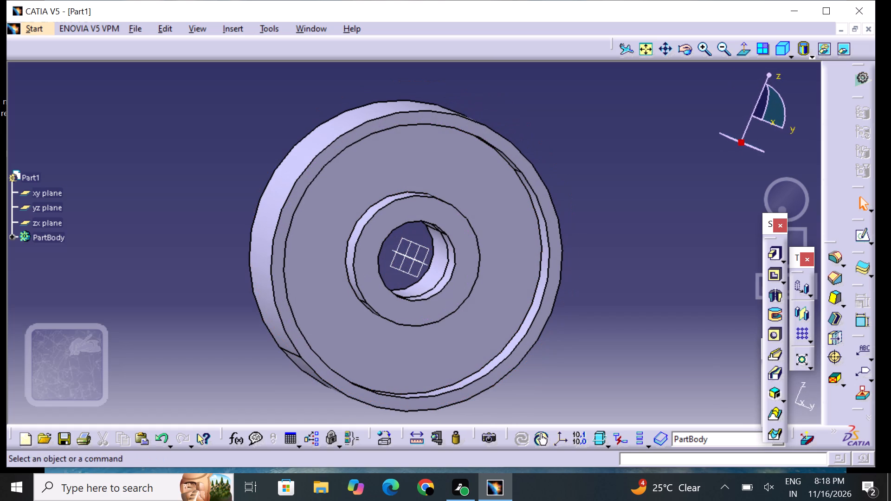
pyautogui.moveTo(622, 260); pyautogui.dragTo(537, 242, button='middle')
pyautogui.moveTo(623, 259); pyautogui.dragTo(537, 242, button='right')
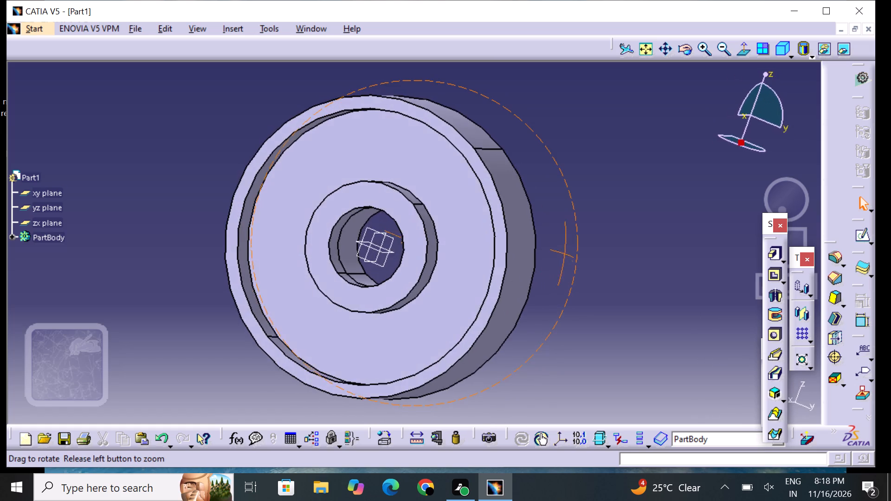
pyautogui.moveTo(537, 242); pyautogui.dragTo(538, 213, button='middle')
pyautogui.moveTo(537, 242); pyautogui.dragTo(538, 213, button='right')
pyautogui.moveTo(204, 172); pyautogui.dragTo(406, 197, button='middle')
pyautogui.moveTo(204, 172); pyautogui.dragTo(406, 197, button='right')
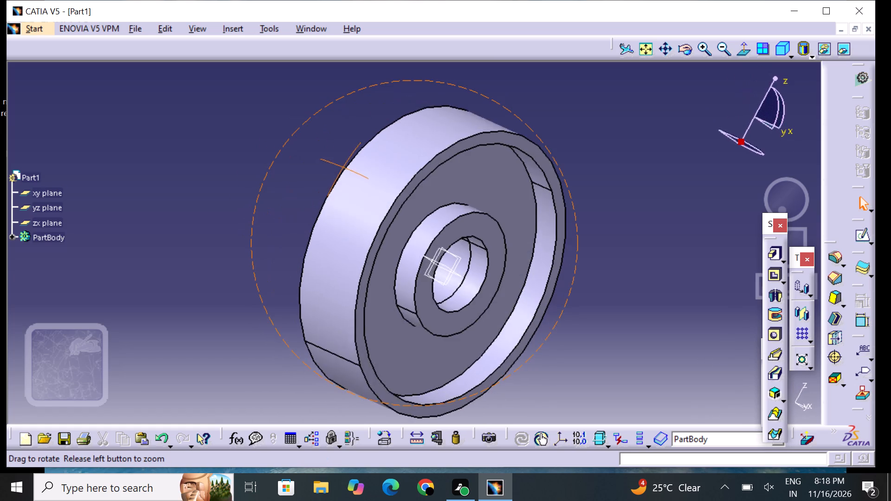
pyautogui.moveTo(406, 197); pyautogui.dragTo(413, 148, button='middle')
pyautogui.moveTo(406, 197); pyautogui.dragTo(413, 148, button='right')
pyautogui.scroll(1, 413, 148)
pyautogui.moveTo(683, 277); pyautogui.dragTo(551, 240, button='middle')
pyautogui.moveTo(683, 277); pyautogui.dragTo(520, 240, button='right')
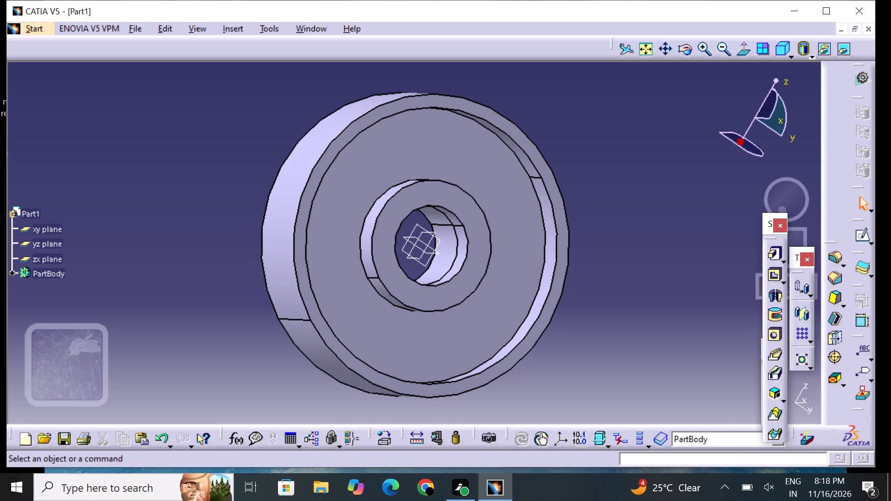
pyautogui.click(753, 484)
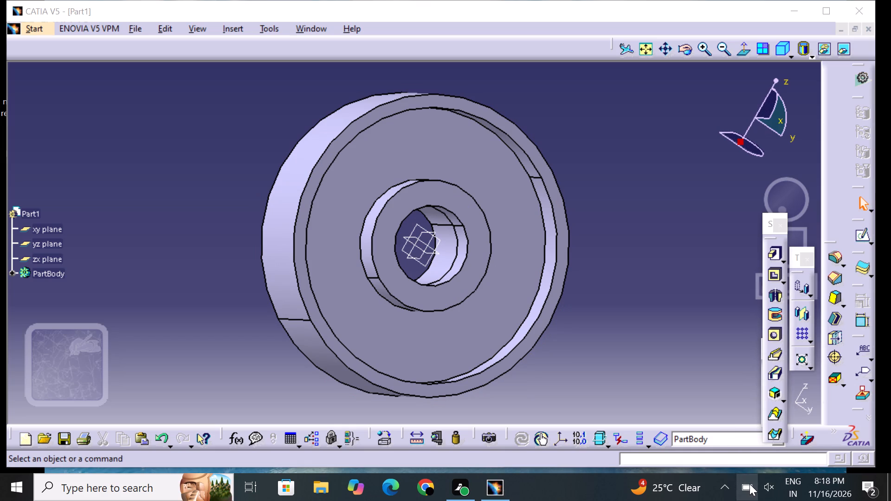
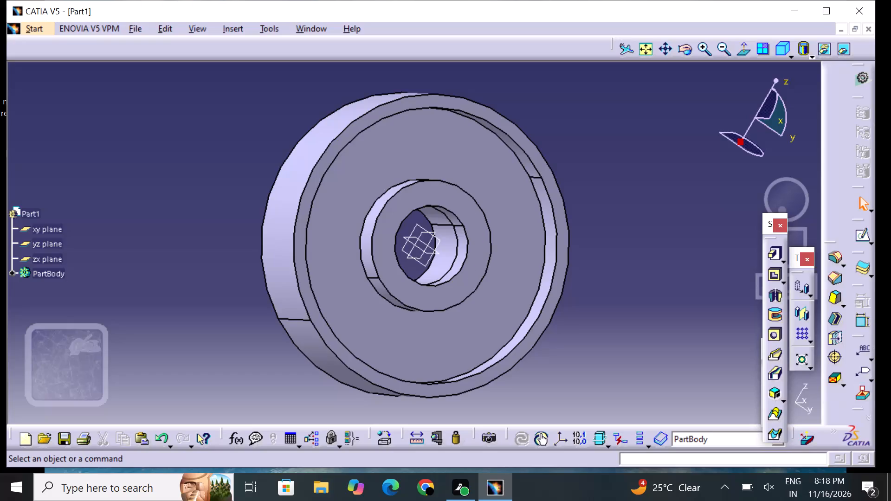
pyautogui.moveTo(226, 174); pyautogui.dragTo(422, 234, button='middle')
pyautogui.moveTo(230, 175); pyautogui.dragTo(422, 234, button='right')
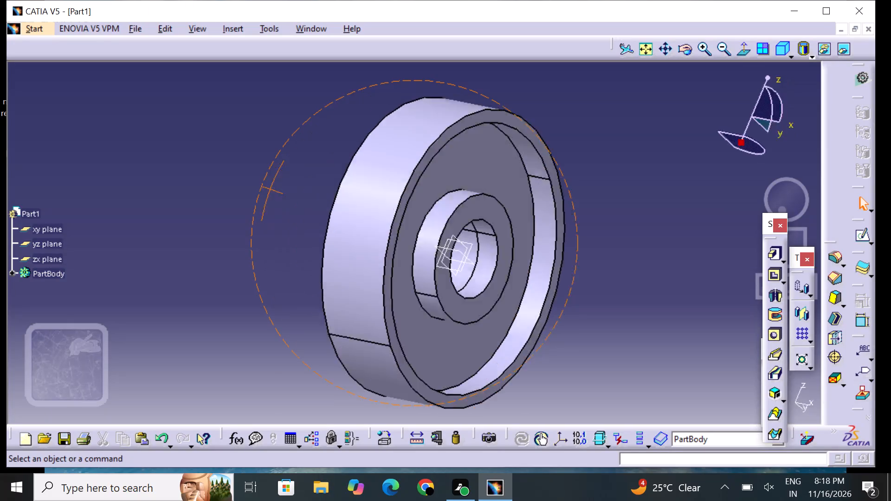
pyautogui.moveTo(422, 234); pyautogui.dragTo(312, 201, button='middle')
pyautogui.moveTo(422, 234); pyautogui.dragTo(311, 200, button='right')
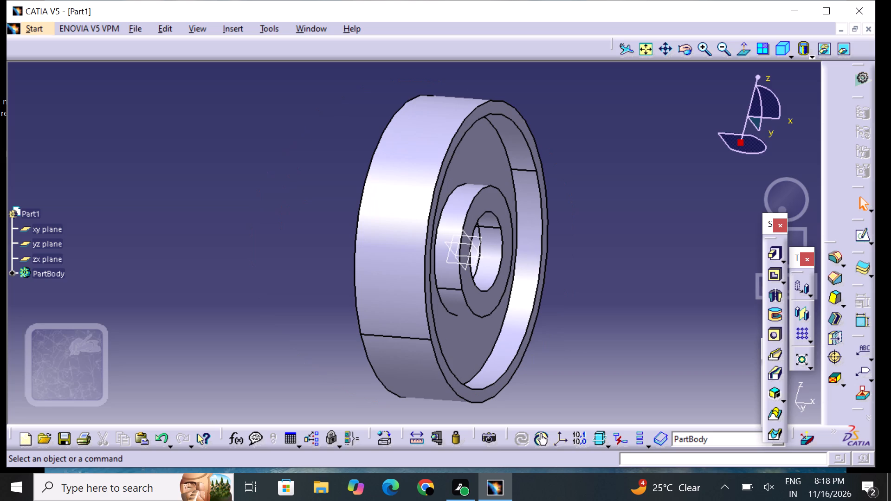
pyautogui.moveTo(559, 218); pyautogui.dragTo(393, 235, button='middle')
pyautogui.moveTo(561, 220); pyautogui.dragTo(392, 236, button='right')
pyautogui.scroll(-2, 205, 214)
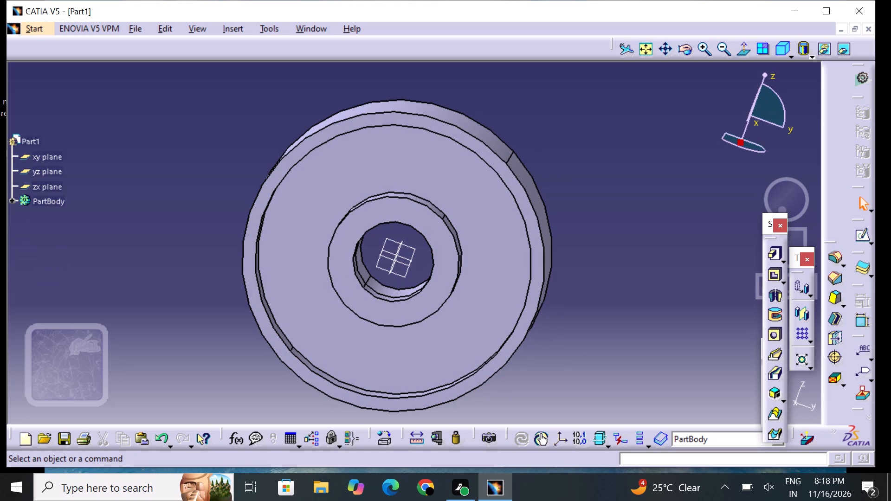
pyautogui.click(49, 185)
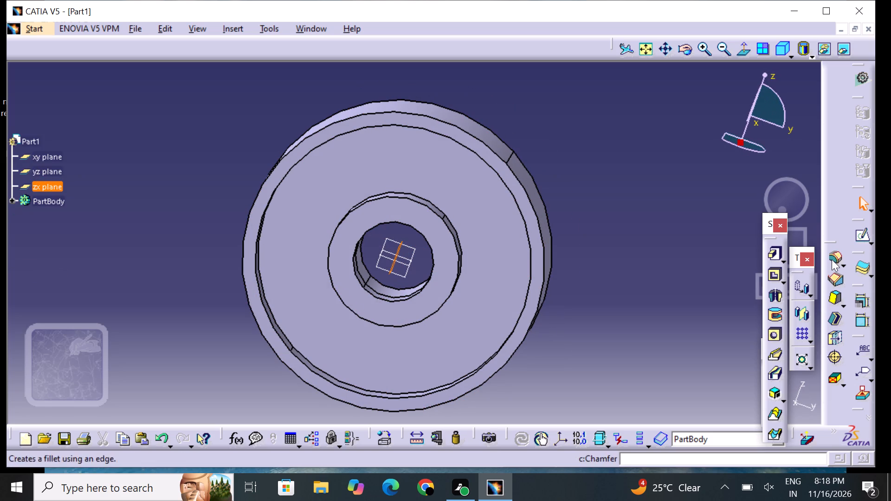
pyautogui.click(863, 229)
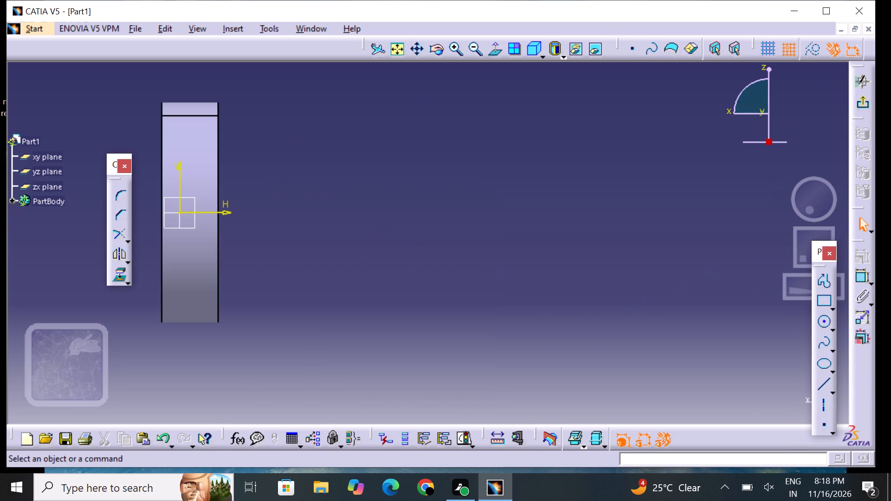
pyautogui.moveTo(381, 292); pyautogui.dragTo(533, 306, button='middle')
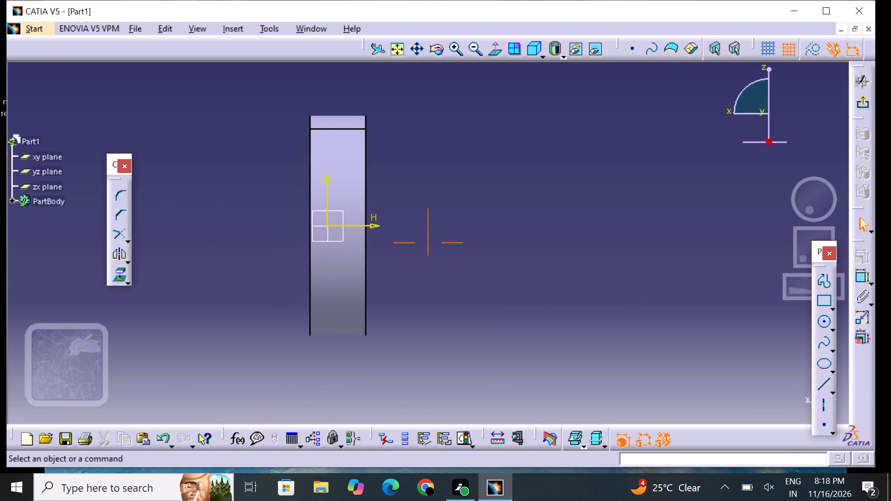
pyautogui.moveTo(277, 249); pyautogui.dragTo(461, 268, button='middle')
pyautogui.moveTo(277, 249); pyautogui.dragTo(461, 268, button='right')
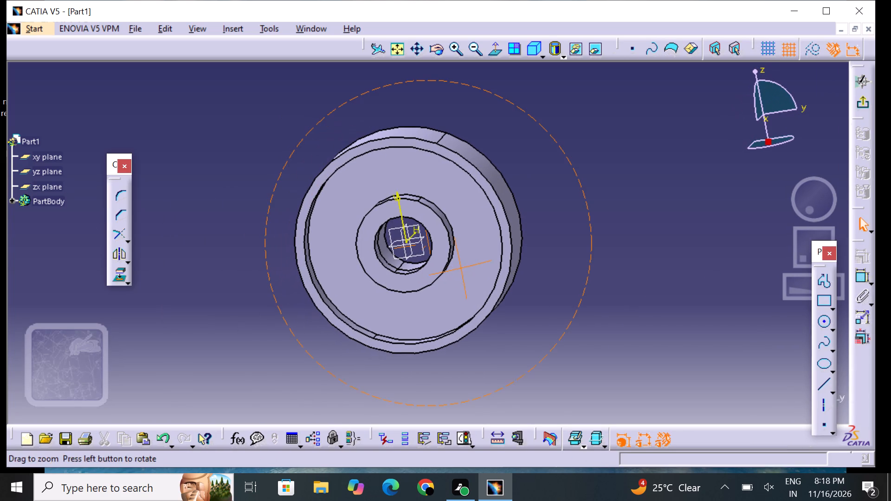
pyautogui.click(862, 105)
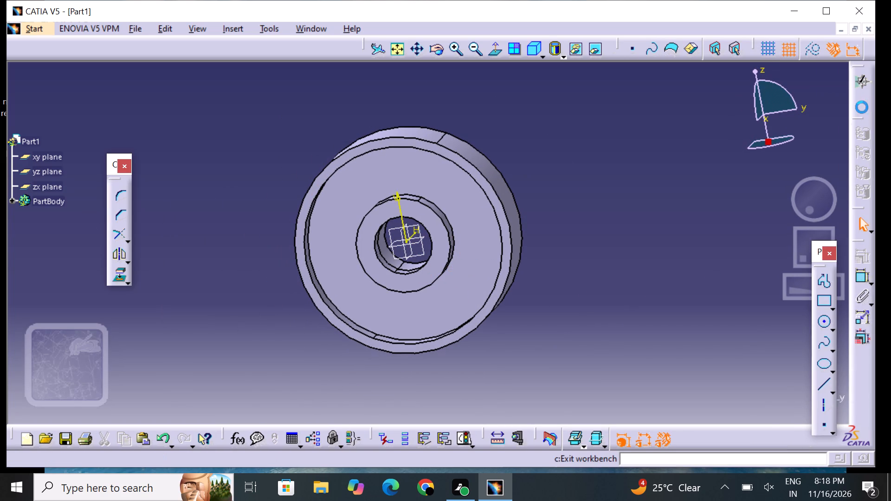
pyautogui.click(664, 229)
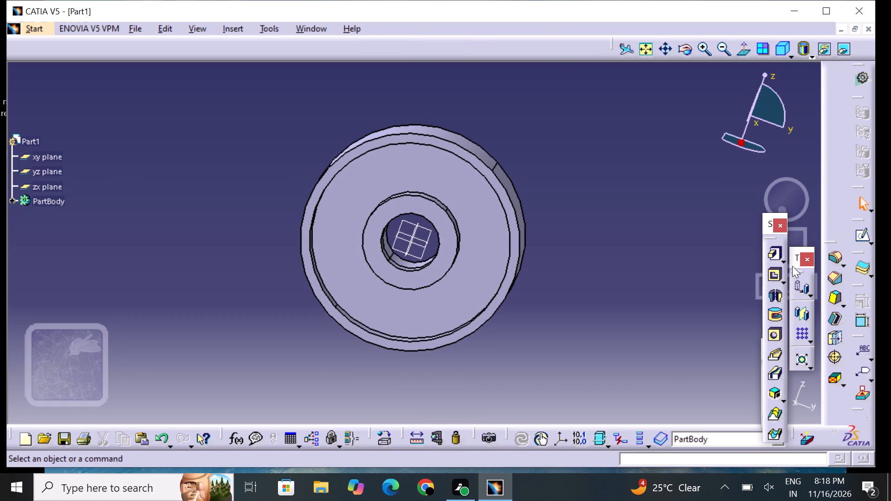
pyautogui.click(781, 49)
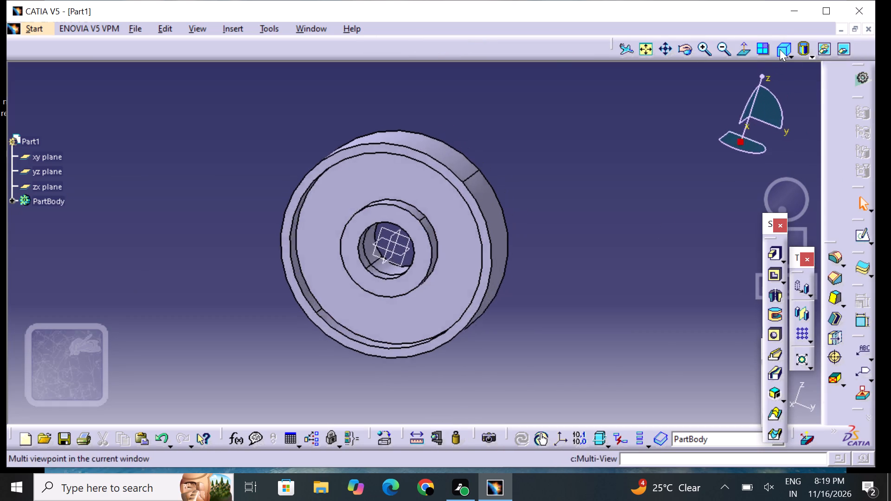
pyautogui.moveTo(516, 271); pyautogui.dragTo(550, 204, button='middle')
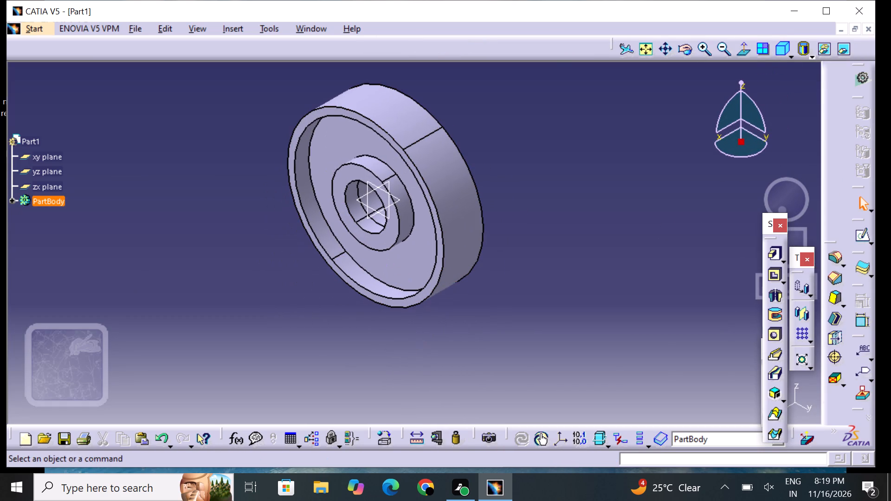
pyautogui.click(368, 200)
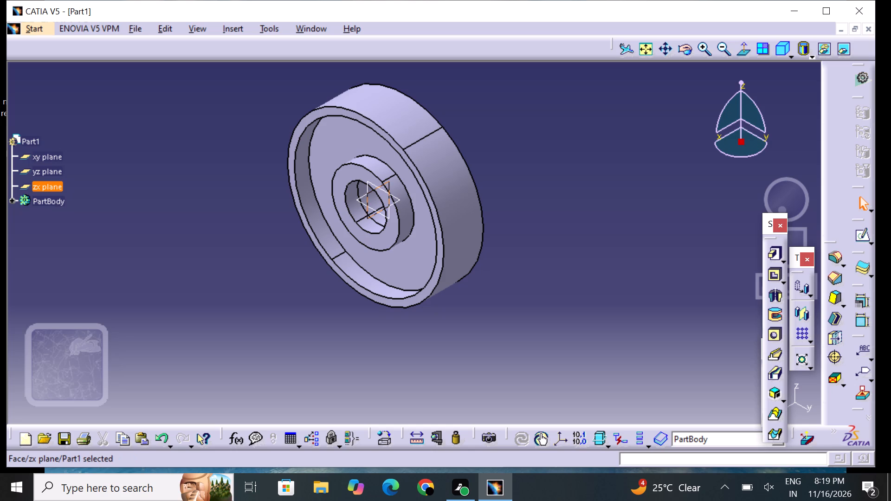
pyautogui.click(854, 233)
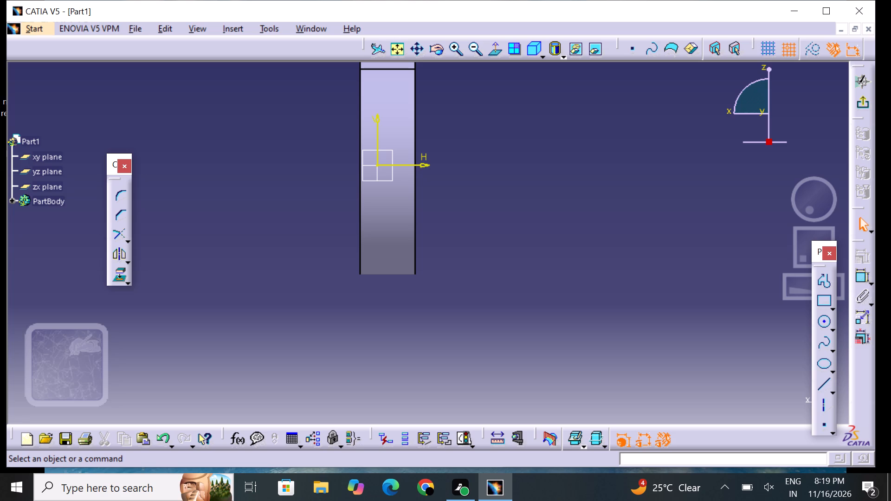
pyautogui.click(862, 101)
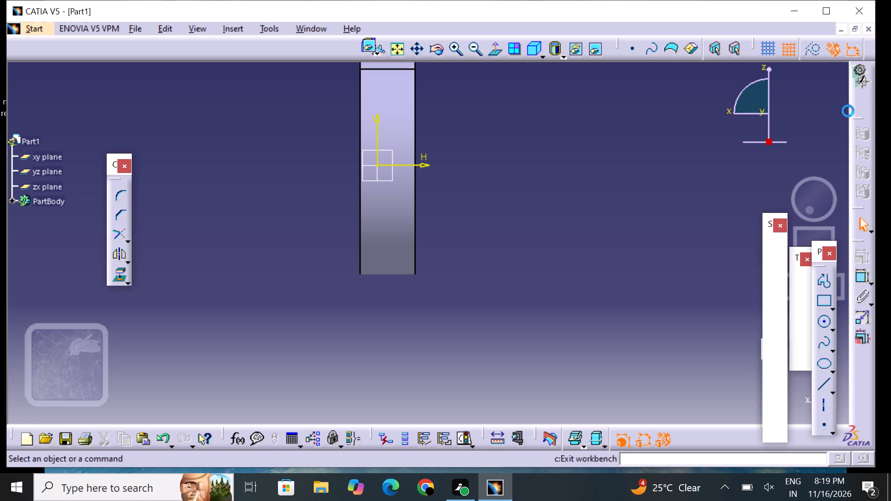
# Open a sketch on the yz plane and draw a circle about 20 mm in diameter on the vertical axis, about 20 mm above the origin.
pyautogui.click(45, 167)
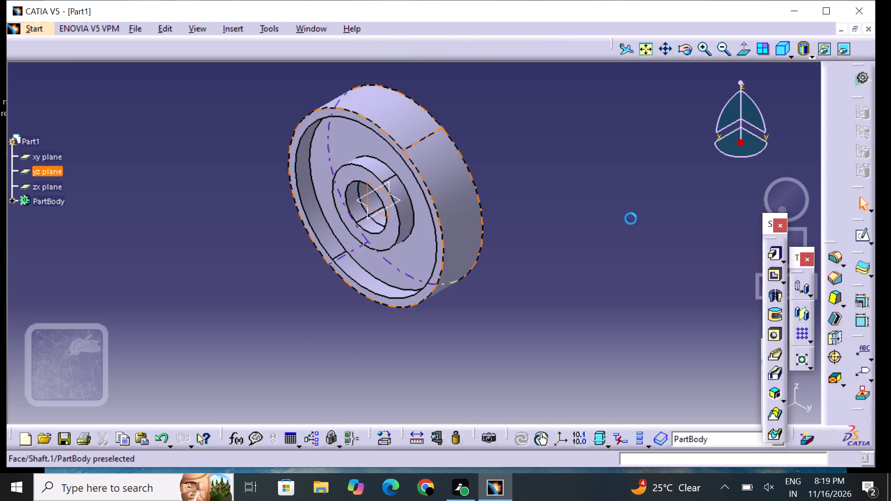
pyautogui.click(865, 234)
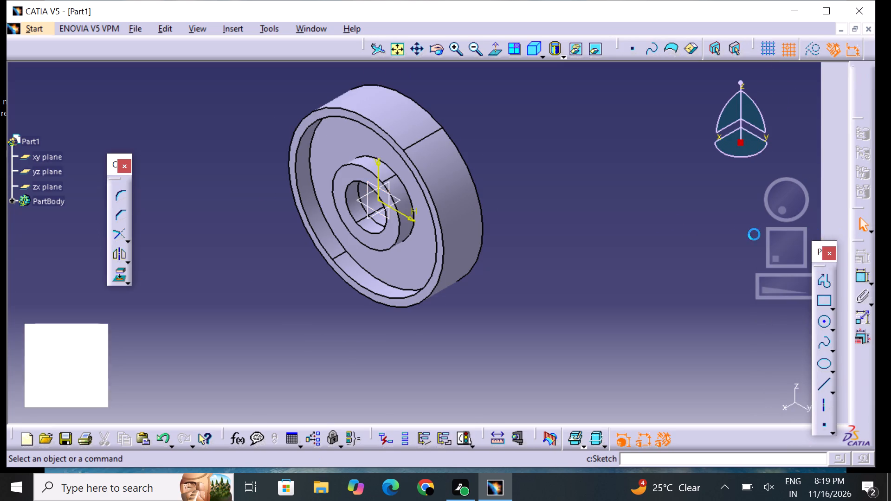
pyautogui.moveTo(595, 245); pyautogui.dragTo(708, 262, button='middle')
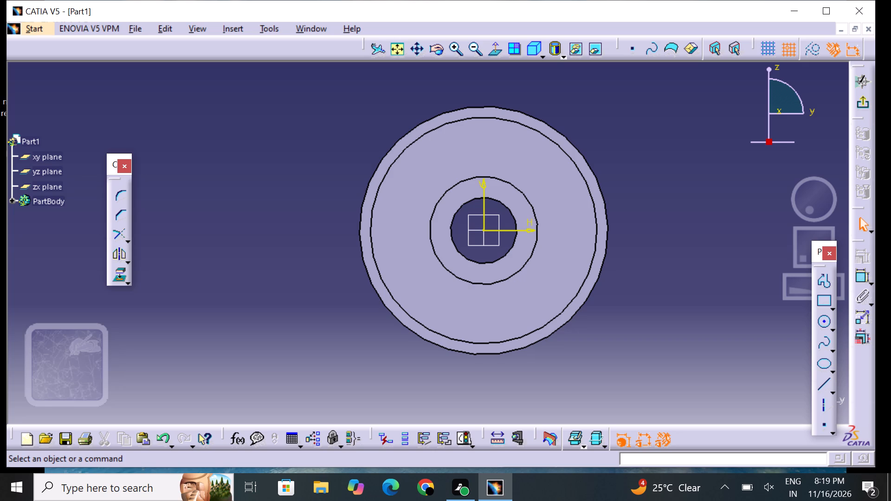
pyautogui.click(817, 323)
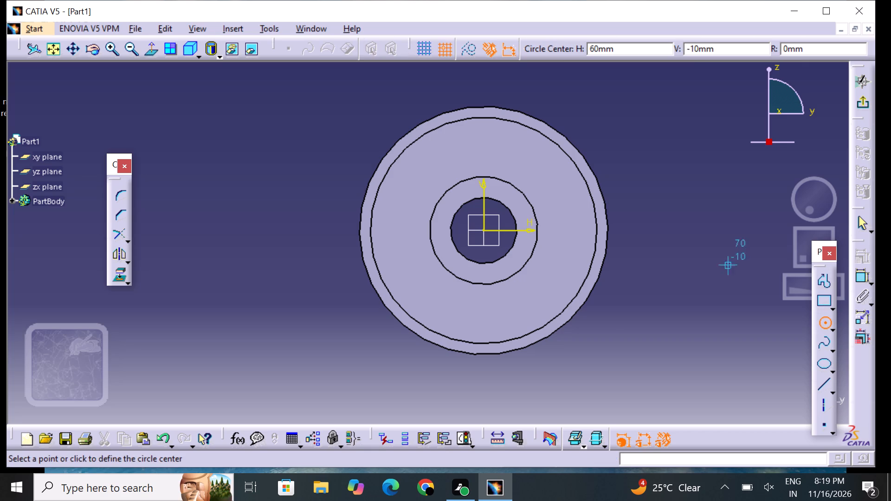
pyautogui.click(485, 151)
pyautogui.click(492, 137)
pyautogui.click(525, 151)
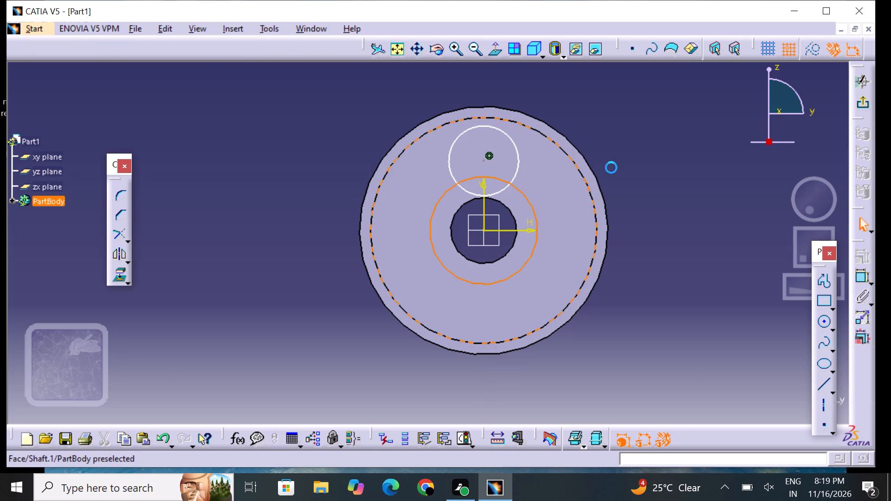
# Dimension the circle on the wheel's web and set its diameter to 14 mm.
pyautogui.click(858, 278)
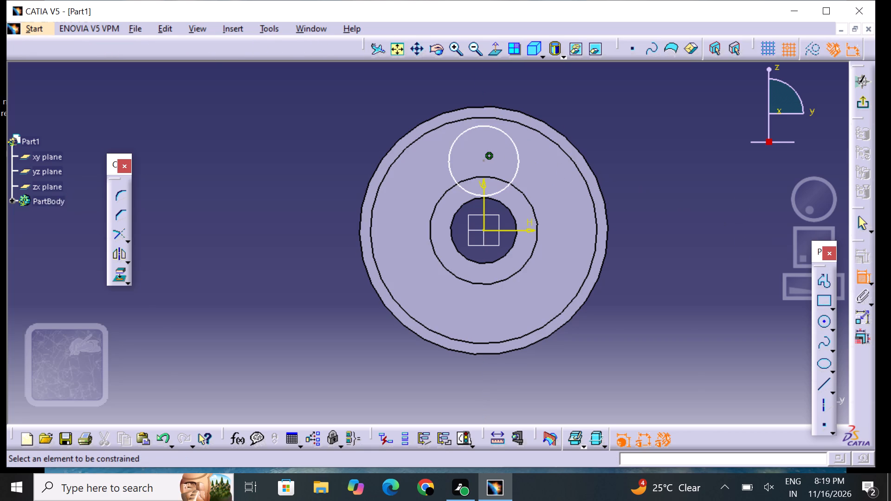
pyautogui.click(513, 143)
pyautogui.click(586, 125)
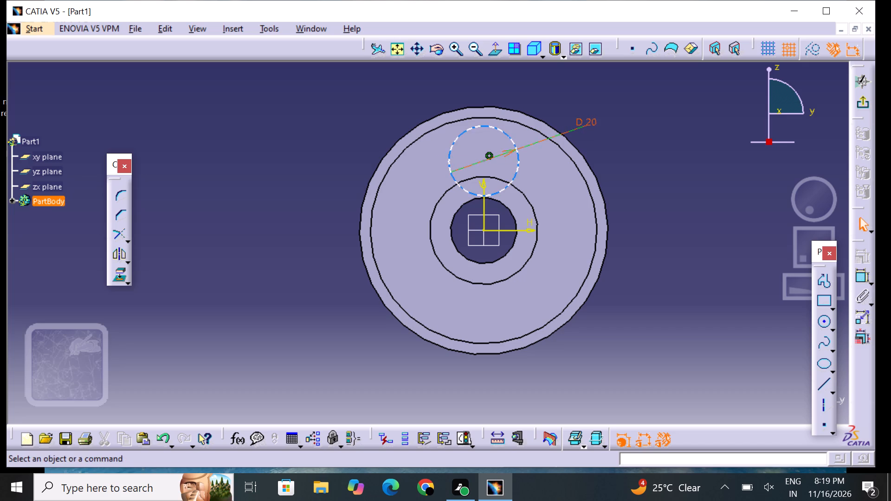
pyautogui.doubleClick(589, 122)
pyautogui.press('BackSpace')
pyautogui.write('14')
pyautogui.press('Return')
pyautogui.click(574, 90)
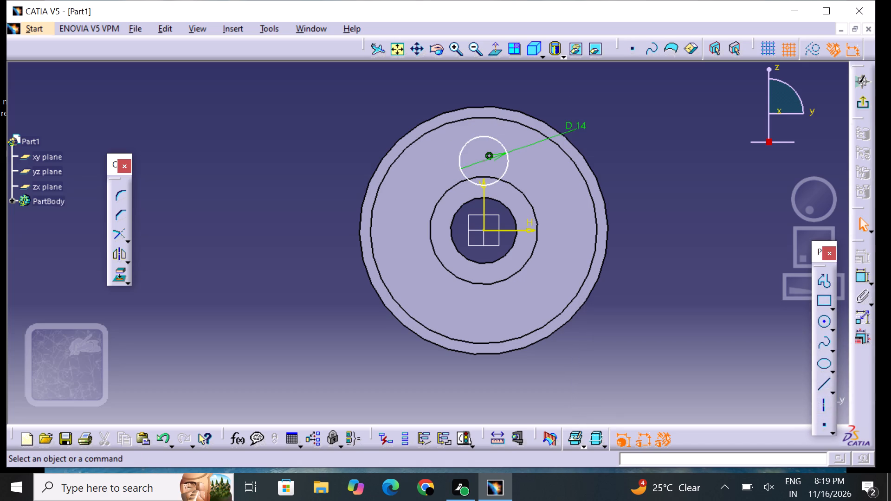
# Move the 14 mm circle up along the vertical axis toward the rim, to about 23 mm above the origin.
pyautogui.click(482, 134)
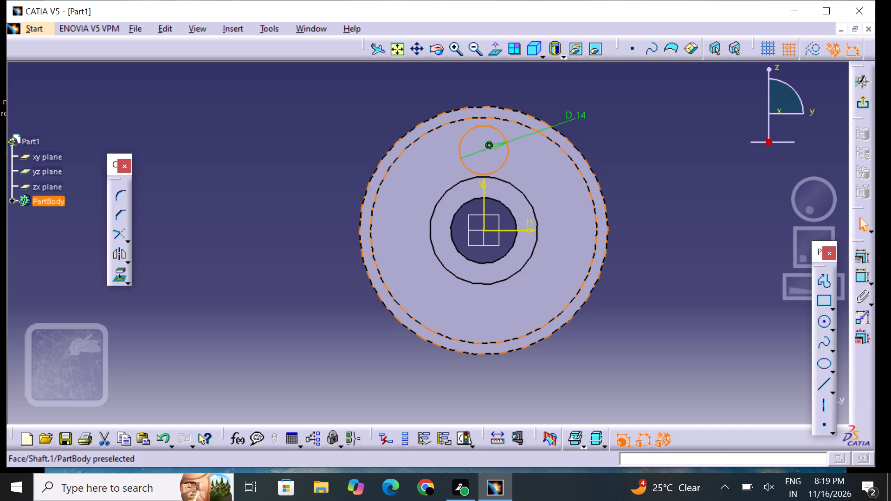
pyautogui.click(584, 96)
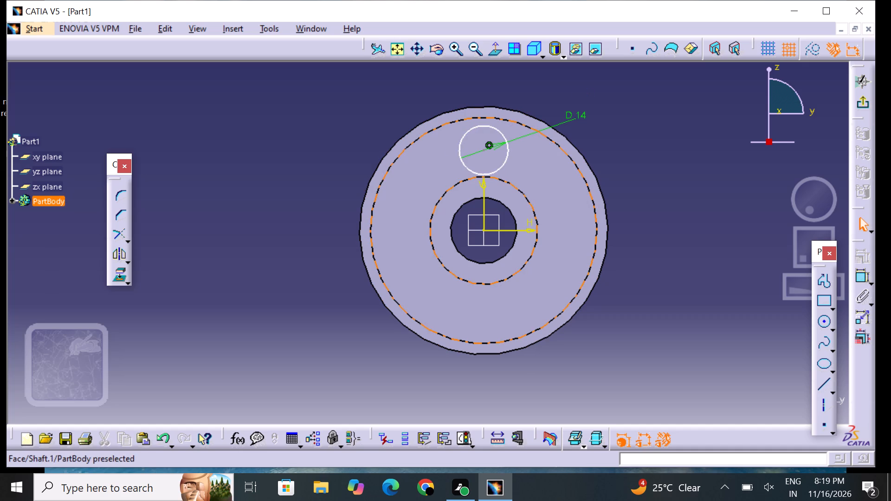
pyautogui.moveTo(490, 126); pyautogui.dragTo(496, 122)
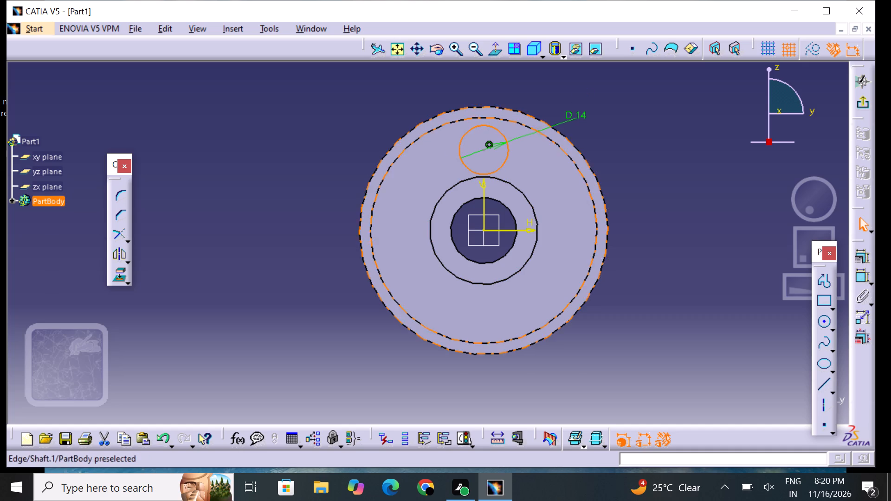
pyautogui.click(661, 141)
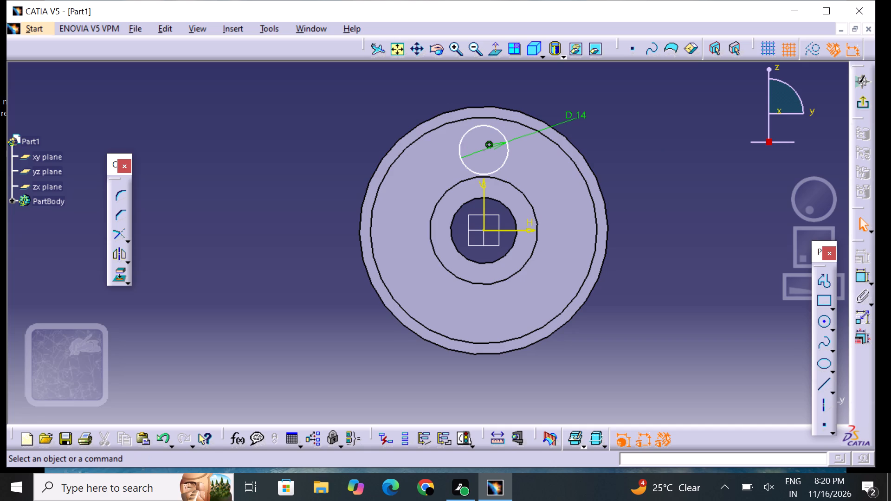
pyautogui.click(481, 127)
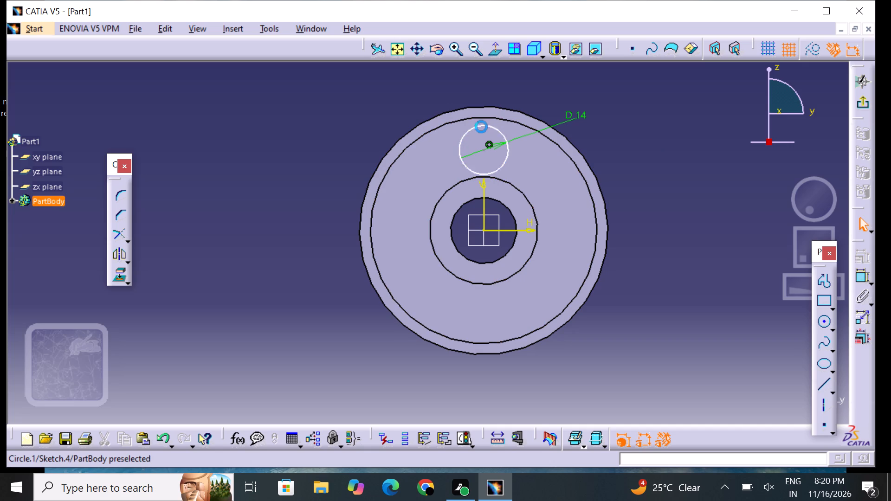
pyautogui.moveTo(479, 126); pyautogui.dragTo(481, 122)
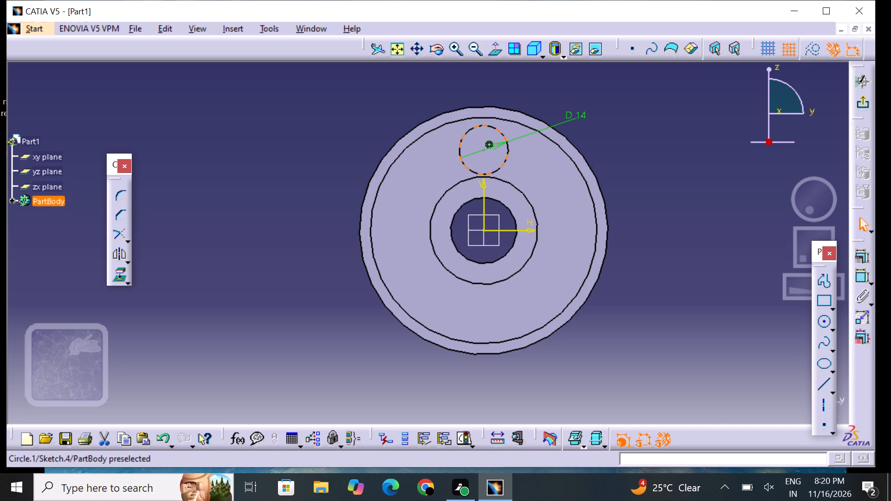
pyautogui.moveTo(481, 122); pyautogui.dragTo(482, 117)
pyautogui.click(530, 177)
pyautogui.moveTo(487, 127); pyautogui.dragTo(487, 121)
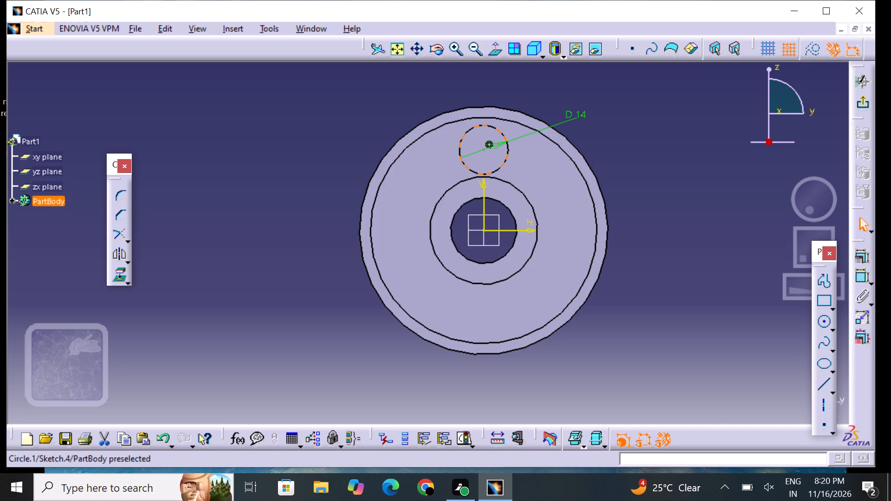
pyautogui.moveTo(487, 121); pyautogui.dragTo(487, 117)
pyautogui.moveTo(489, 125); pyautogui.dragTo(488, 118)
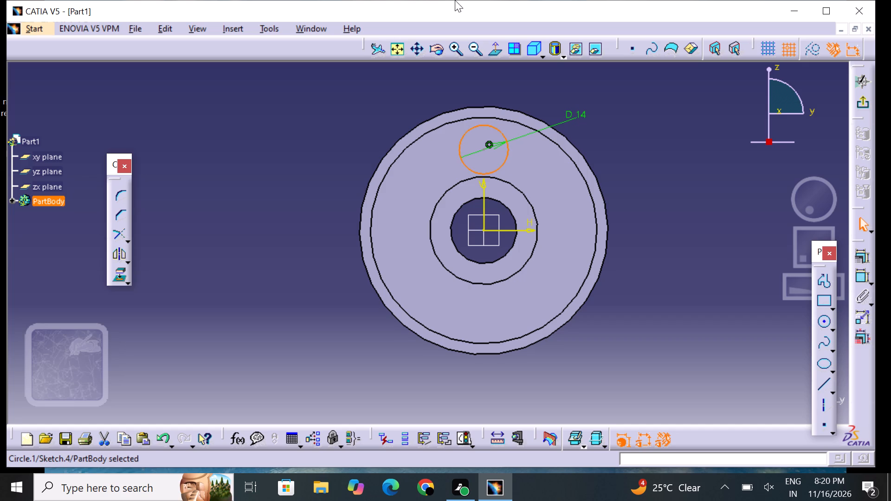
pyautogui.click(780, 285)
# Dimension the distance from the circle's center to the horizontal axis and set it to 23.89 mm.
pyautogui.click(862, 272)
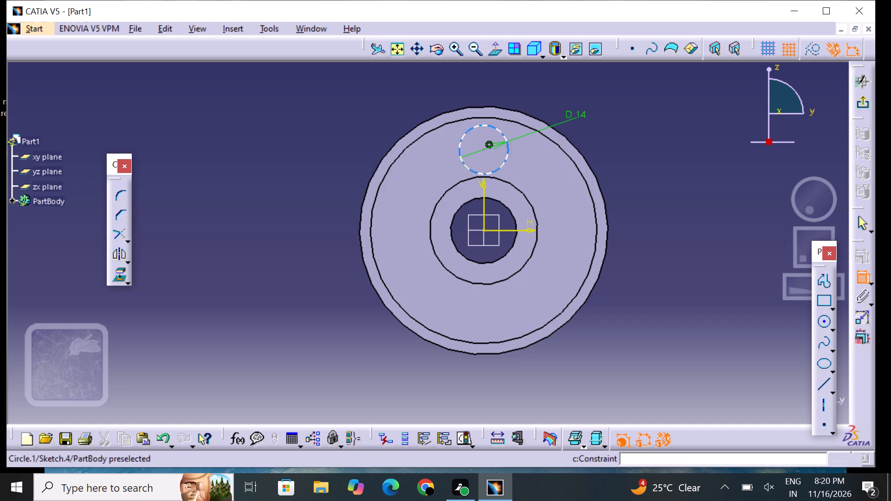
pyautogui.click(484, 150)
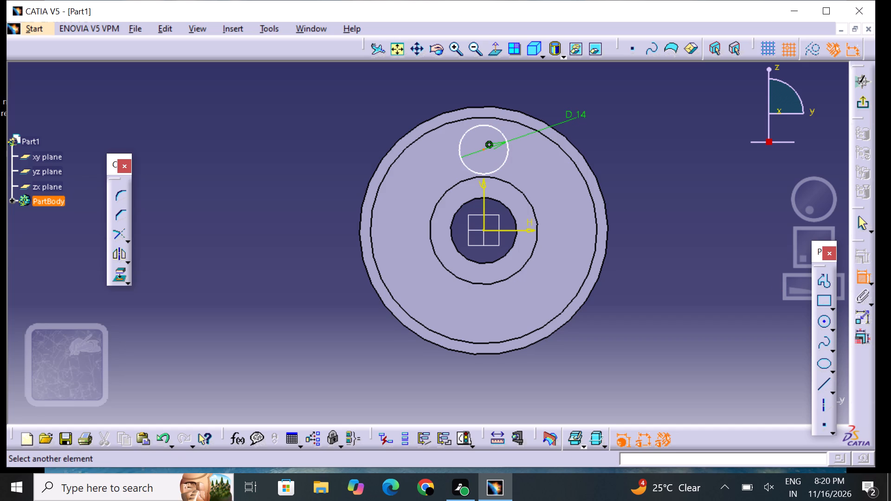
pyautogui.click(520, 231)
pyautogui.click(635, 197)
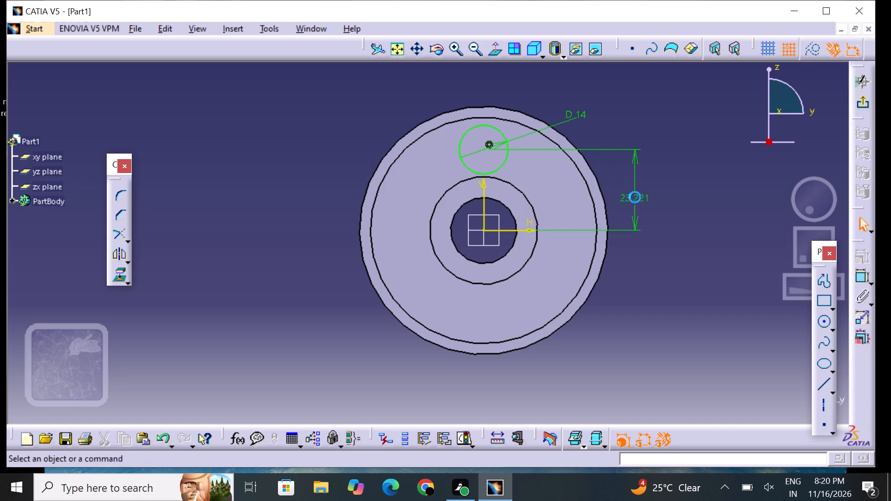
pyautogui.doubleClick(635, 197)
pyautogui.press('BackSpace')
pyautogui.write('23.89')
pyautogui.press('Return')
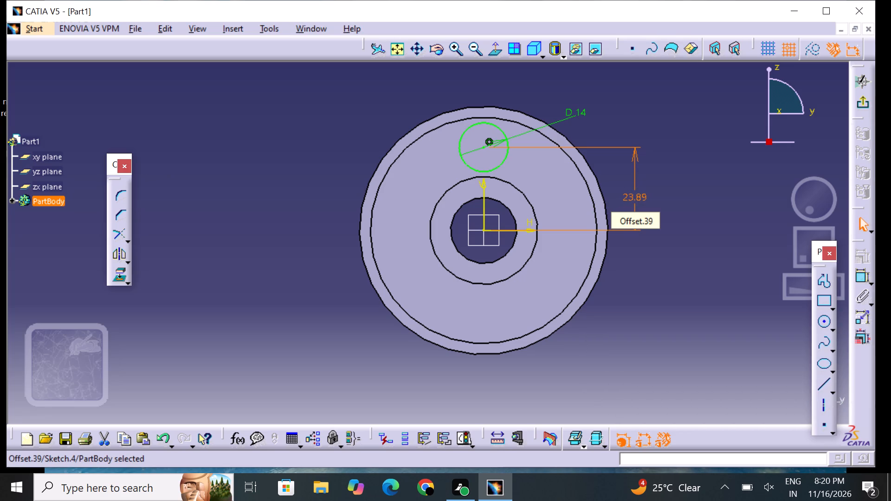
pyautogui.click(666, 191)
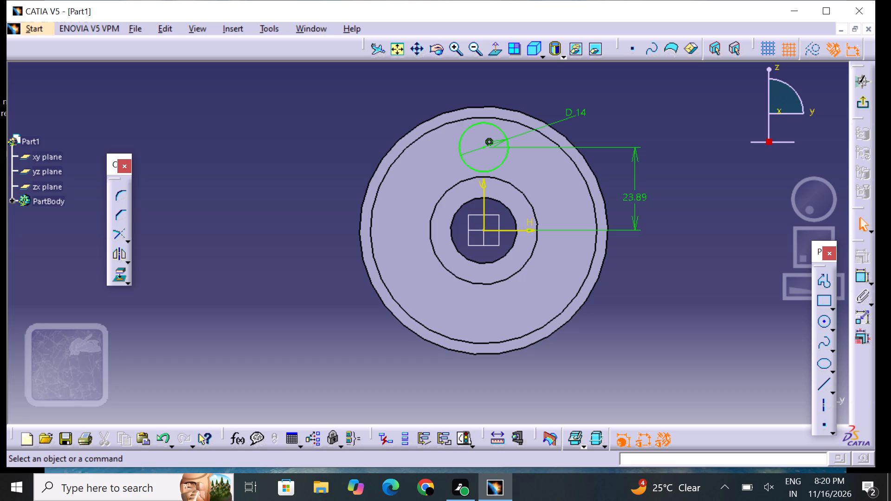
# Rotate the 14 mm circle about the origin with duplicate mode on, using 4 instances and an angle of 360/5 degrees.
pyautogui.click(126, 257)
pyautogui.click(204, 270)
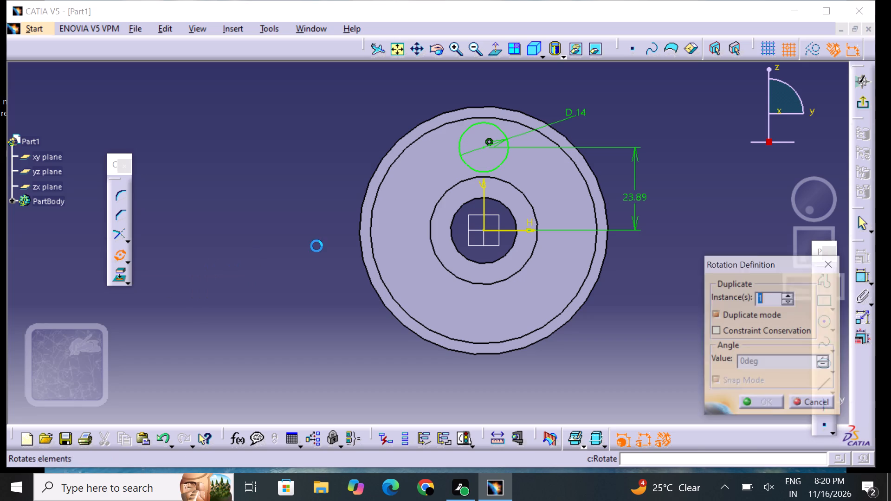
pyautogui.click(477, 172)
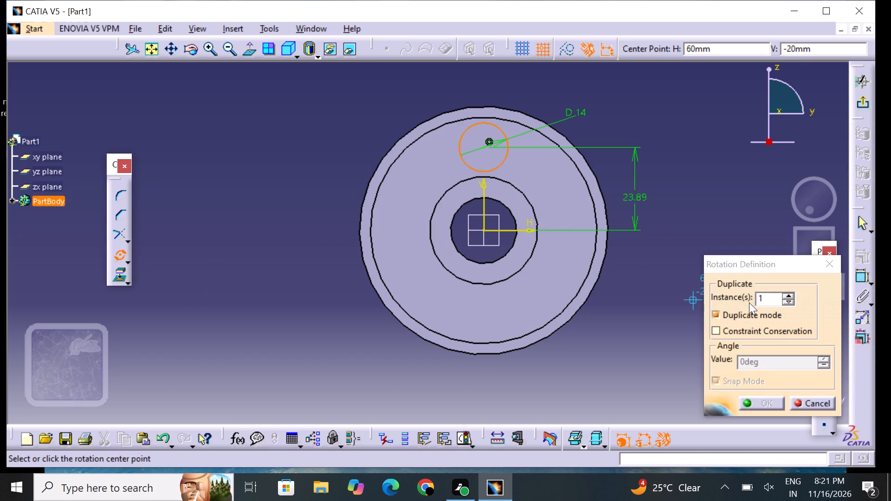
pyautogui.click(769, 297)
pyautogui.press('BackSpace')
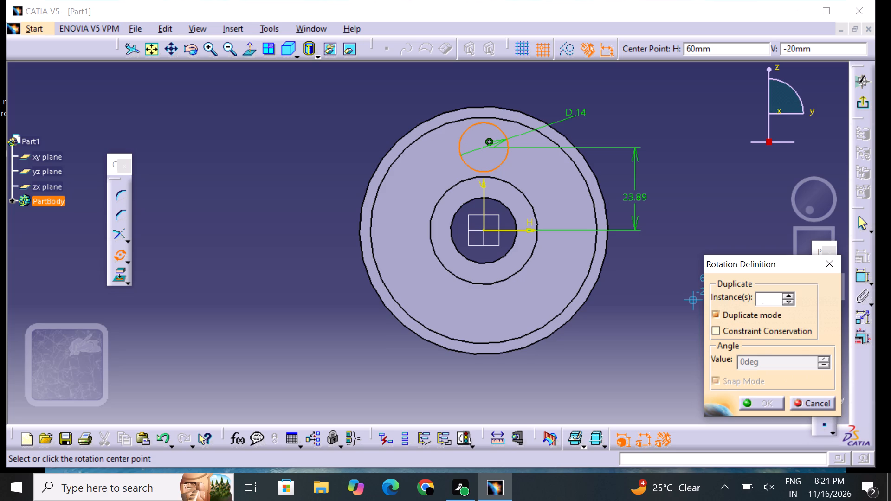
pyautogui.press('4')
pyautogui.click(481, 232)
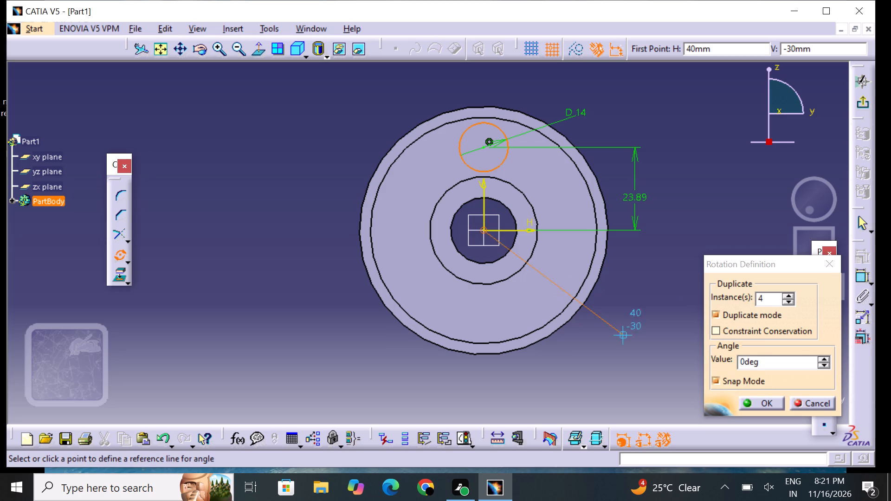
pyautogui.click(761, 364)
pyautogui.press('BackSpace')
pyautogui.press('BackSpace')
pyautogui.press('BackSpace')
pyautogui.press('BackSpace')
pyautogui.press('BackSpace')
pyautogui.press('BackSpace')
pyautogui.press('BackSpace')
pyautogui.press('BackSpace')
pyautogui.press('BackSpace')
pyautogui.press('BackSpace')
pyautogui.press('BackSpace')
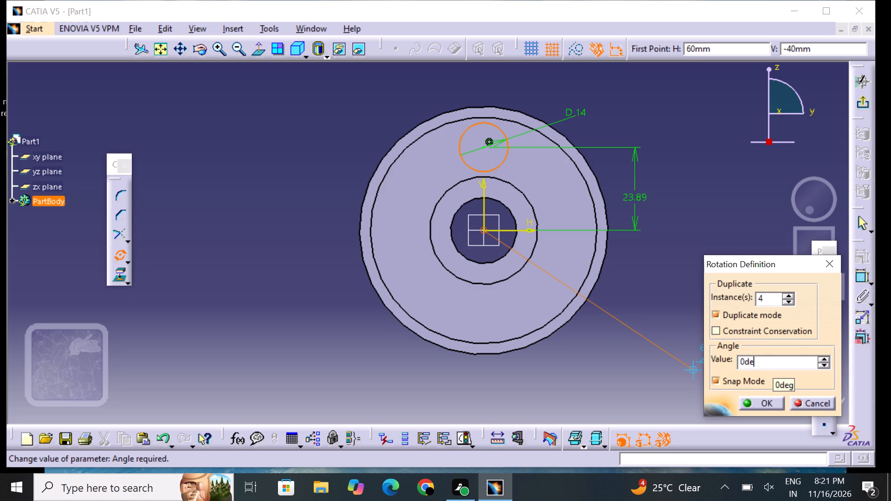
pyautogui.write('360/5')
pyautogui.press('Return')
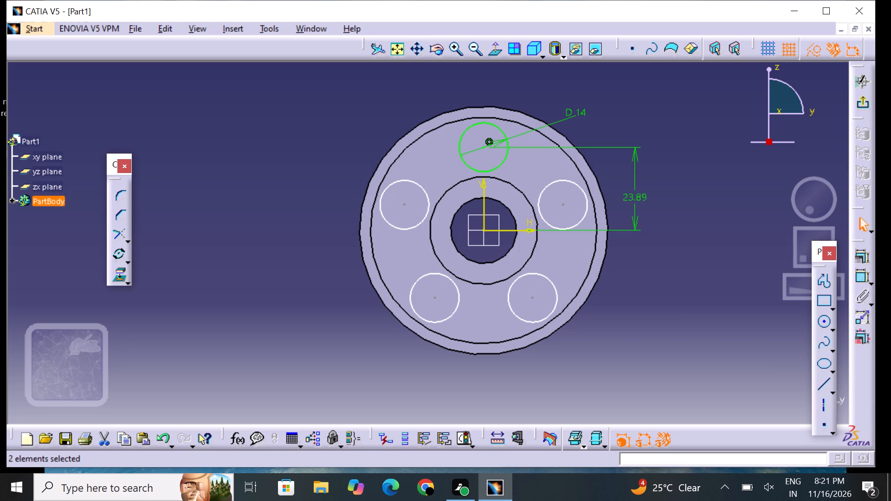
pyautogui.click(674, 329)
# Project the circular edge of the wheel's central bore into the sketch as a 3D element.
pyautogui.moveTo(666, 315); pyautogui.dragTo(645, 319, button='middle')
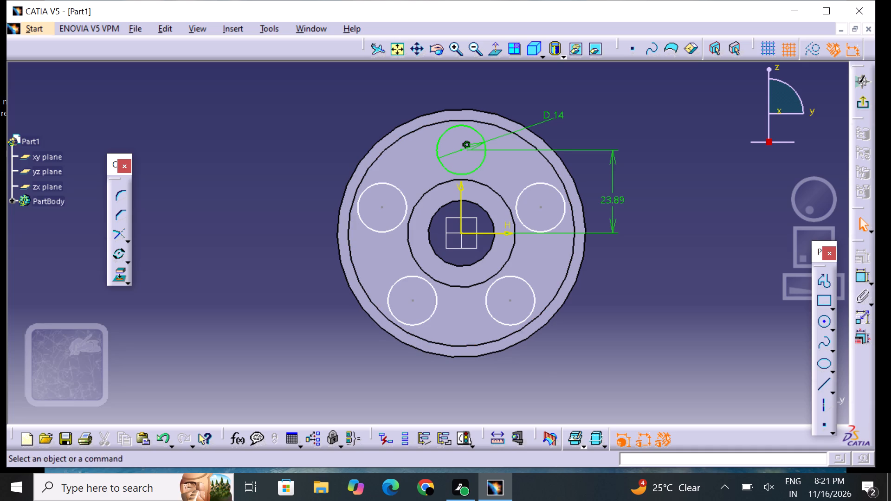
pyautogui.click(113, 274)
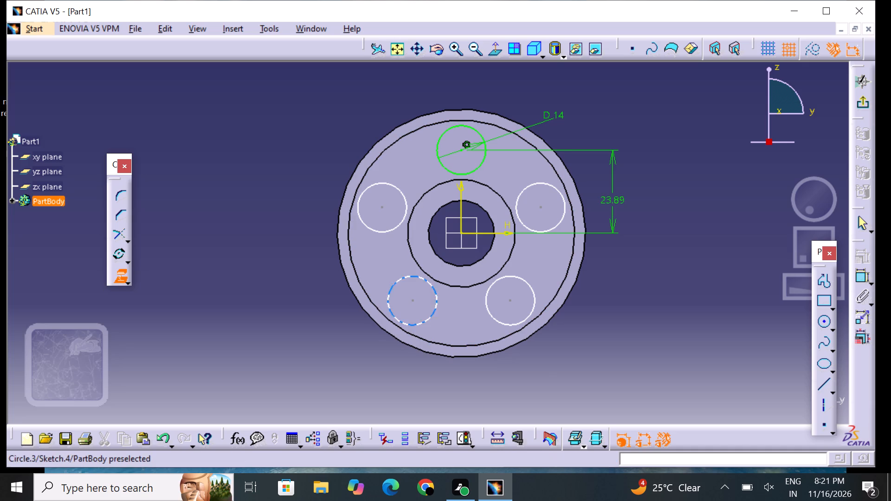
pyautogui.click(439, 260)
pyautogui.click(312, 302)
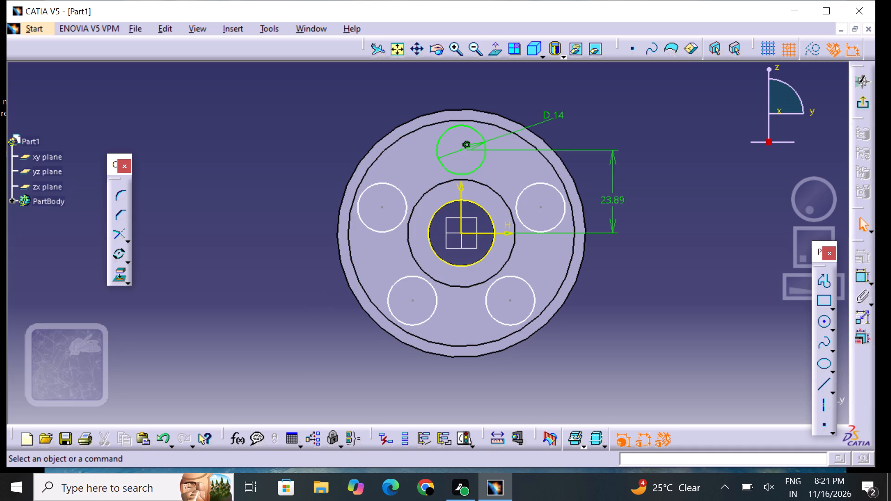
# Draw a thin rectangle about 10 mm wide across the top of the bore edge, starting on the vertical axis.
pyautogui.click(828, 303)
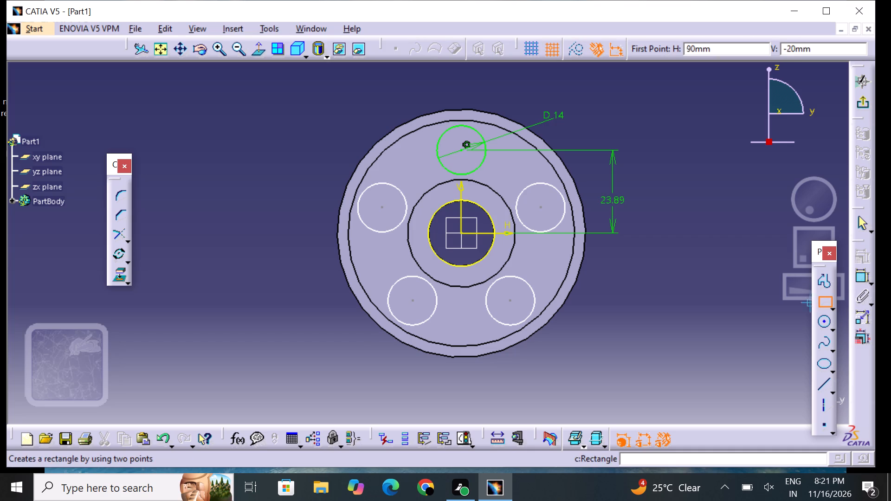
pyautogui.click(447, 193)
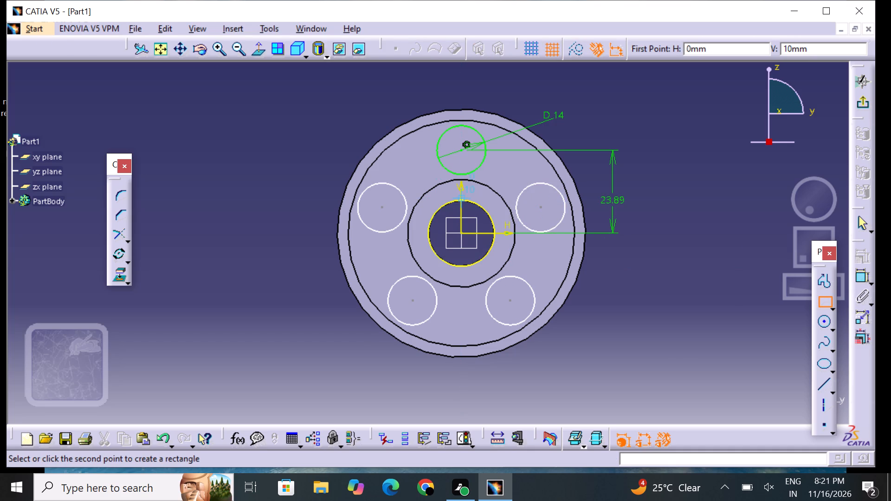
pyautogui.click(500, 214)
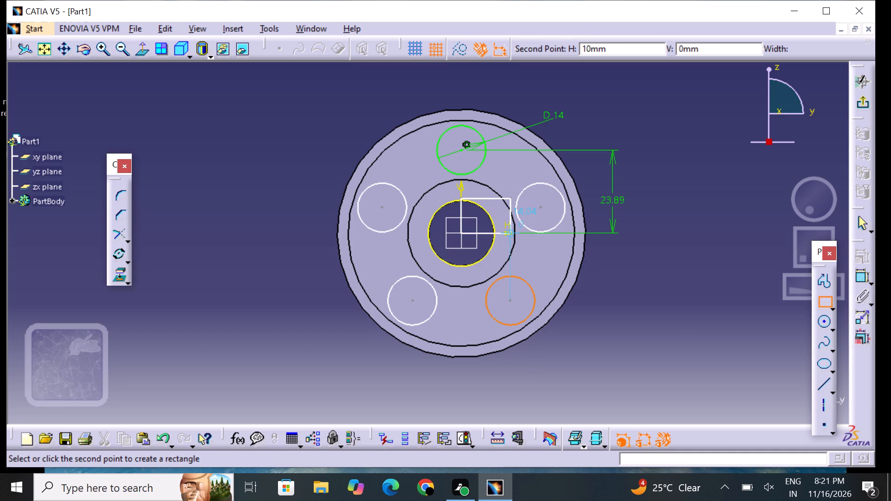
pyautogui.click(492, 209)
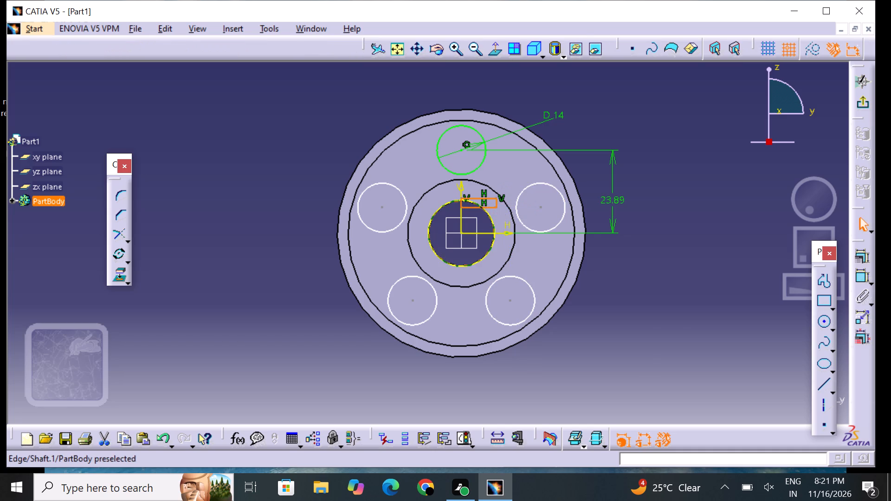
pyautogui.click(518, 234)
pyautogui.click(659, 325)
# Constrain the rectangle's two vertical sides to be symmetric about the vertical axis.
pyautogui.click(857, 282)
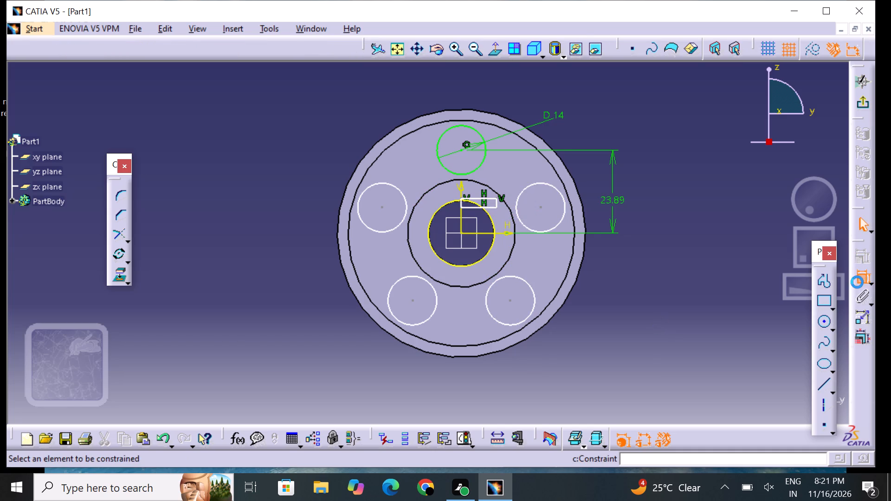
pyautogui.click(460, 202)
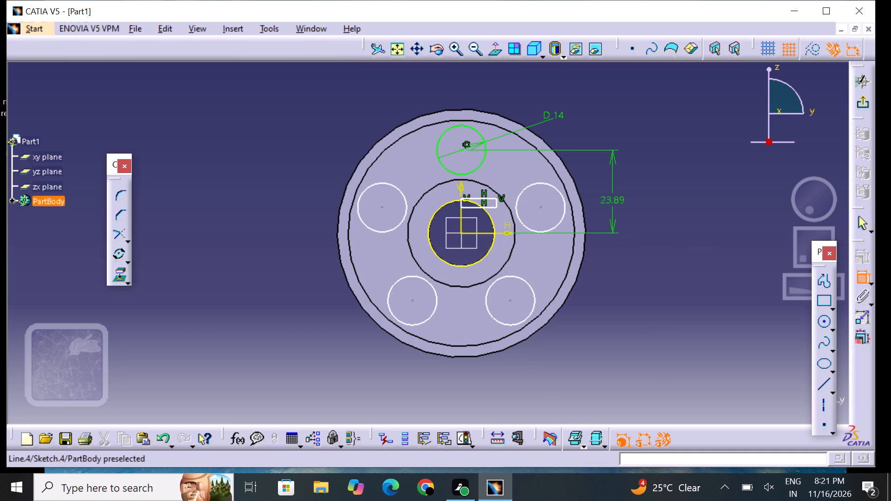
pyautogui.click(498, 202)
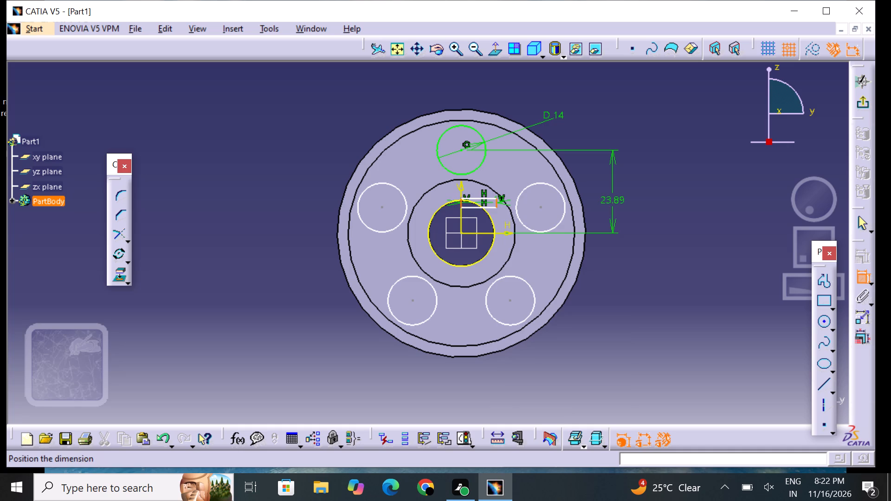
pyautogui.rightClick(494, 202)
pyautogui.click(588, 409)
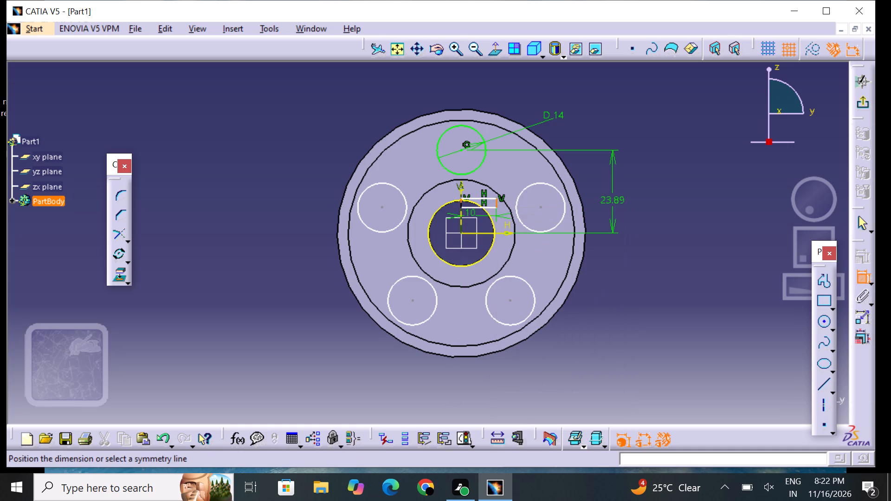
pyautogui.click(464, 191)
pyautogui.click(625, 289)
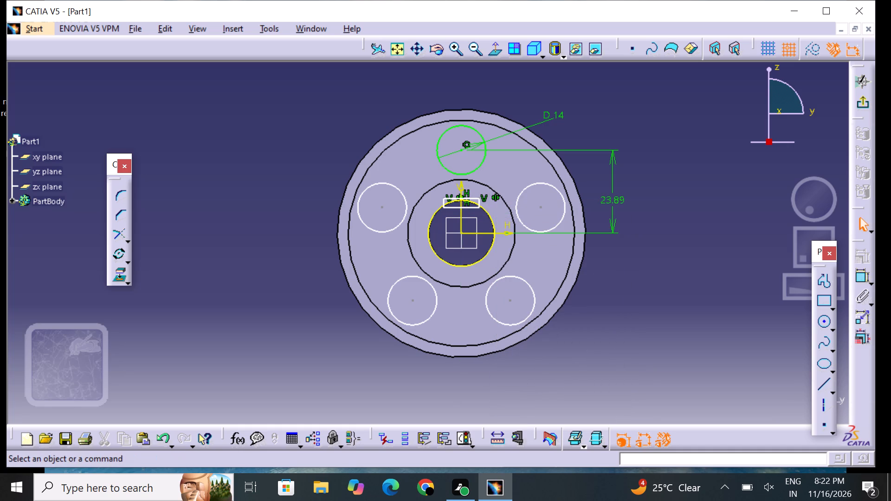
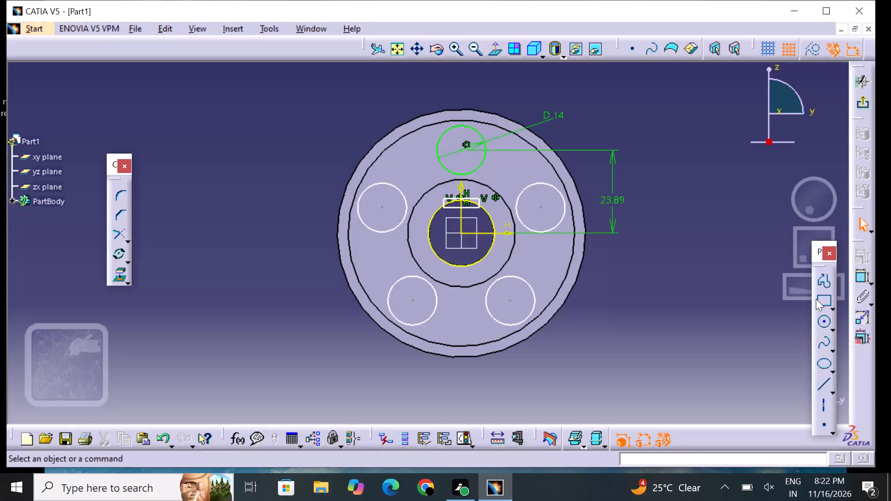
# Dimension the keyway rectangle's top edge from the horizontal axis and set the distance to 12 mm.
pyautogui.click(862, 275)
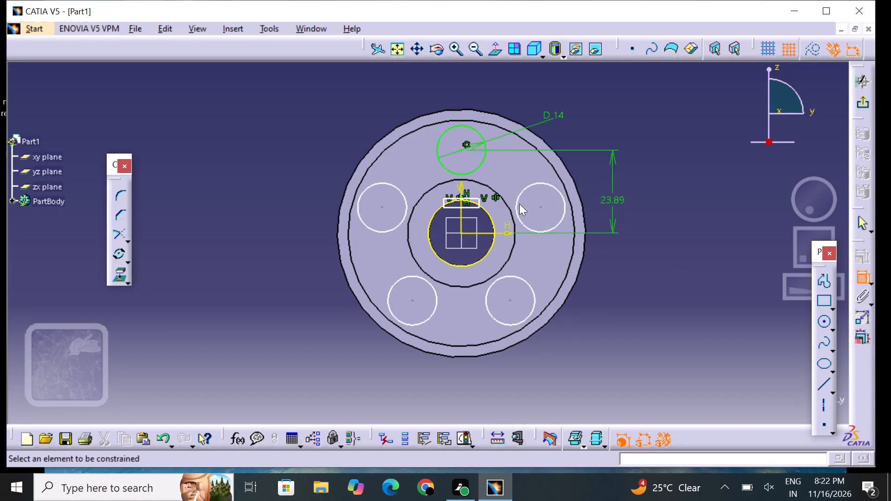
pyautogui.click(471, 198)
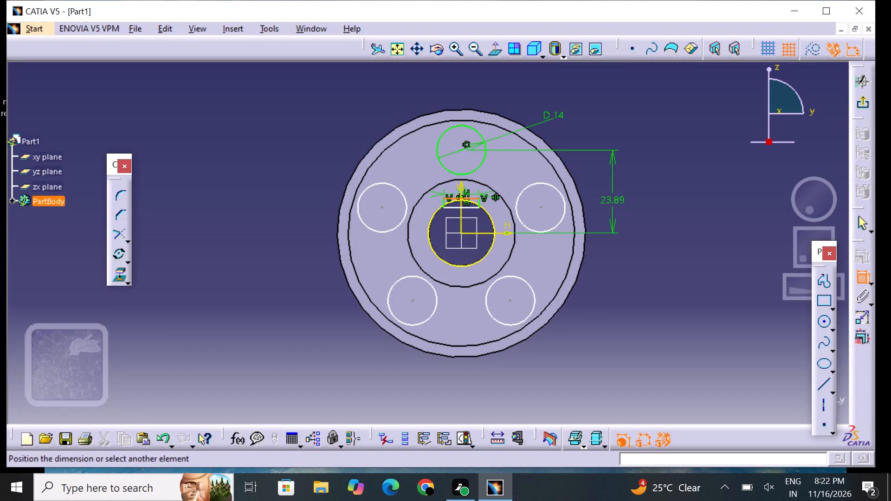
pyautogui.click(488, 233)
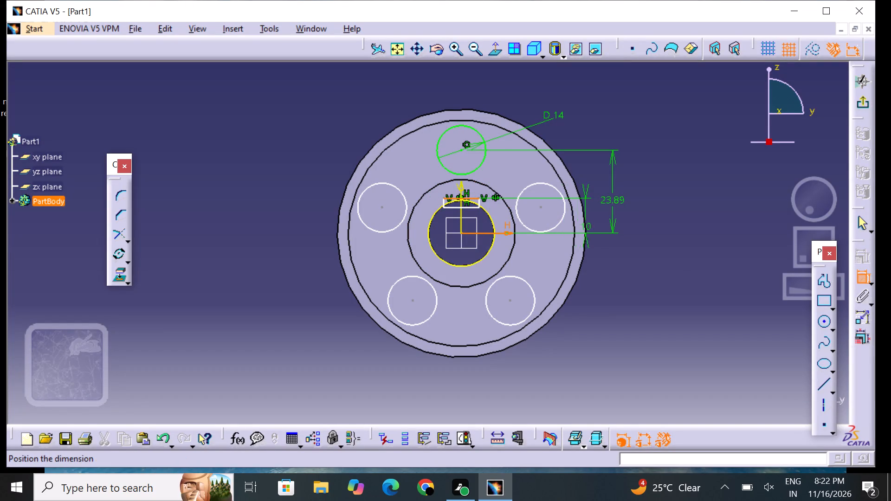
pyautogui.click(588, 221)
pyautogui.doubleClick(589, 220)
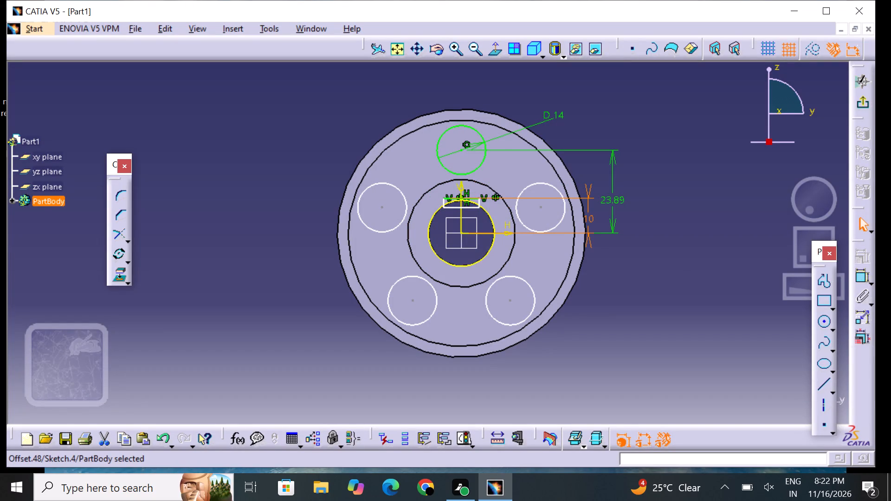
pyautogui.doubleClick(589, 220)
pyautogui.press('BackSpace')
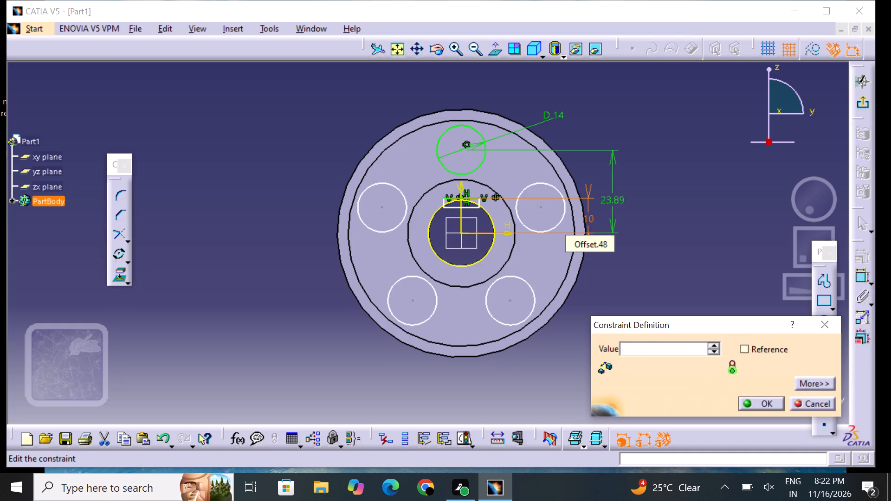
pyautogui.write('12')
pyautogui.press('Return')
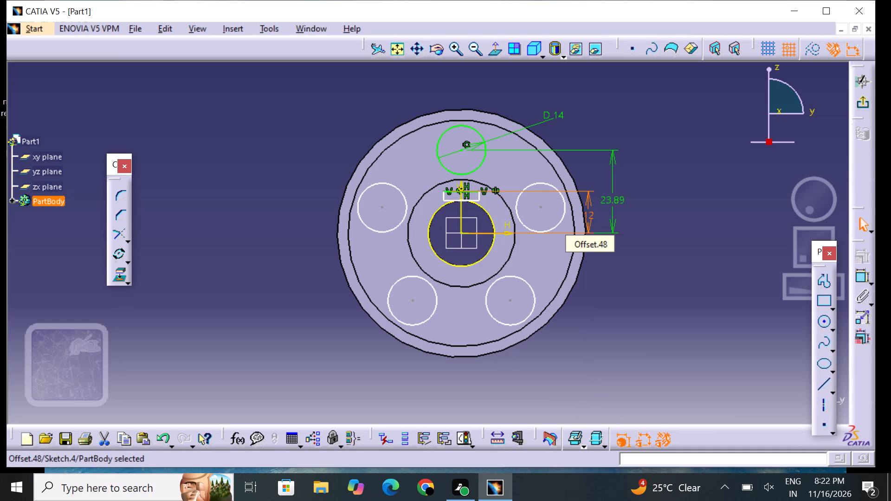
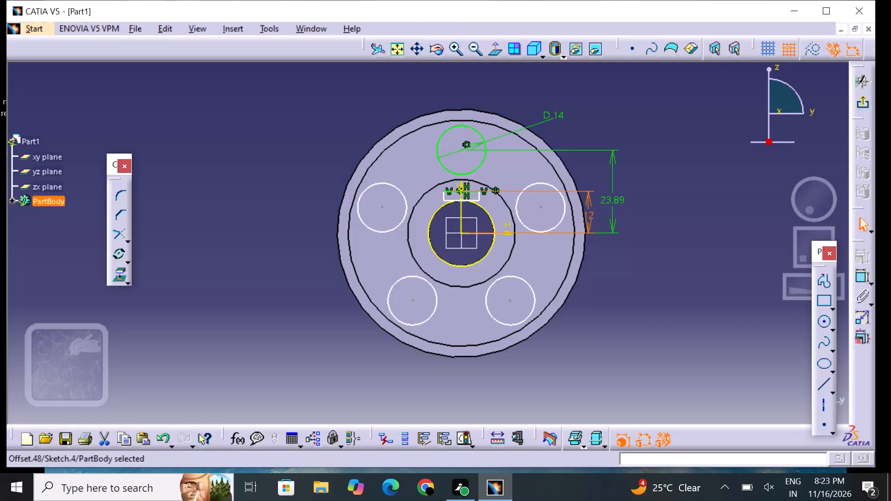
# Dimension the length of the keyway rectangle's top edge and set it to 5 mm.
pyautogui.click(862, 276)
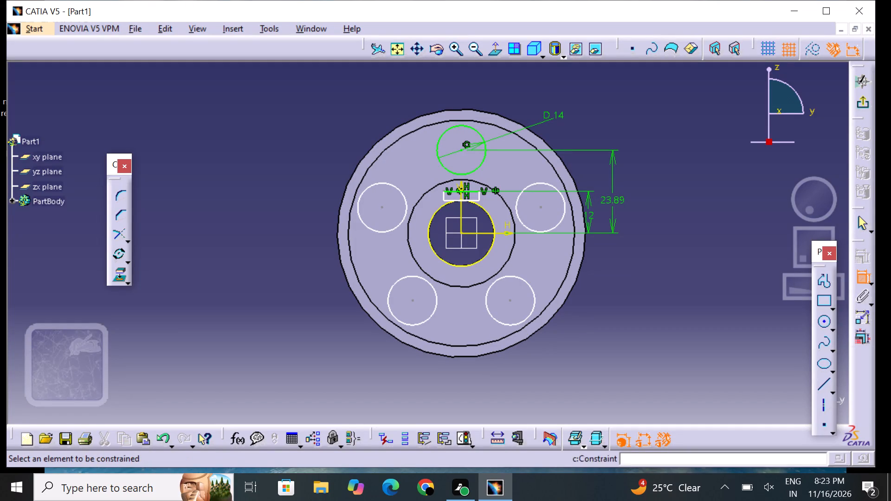
pyautogui.click(466, 190)
pyautogui.click(501, 172)
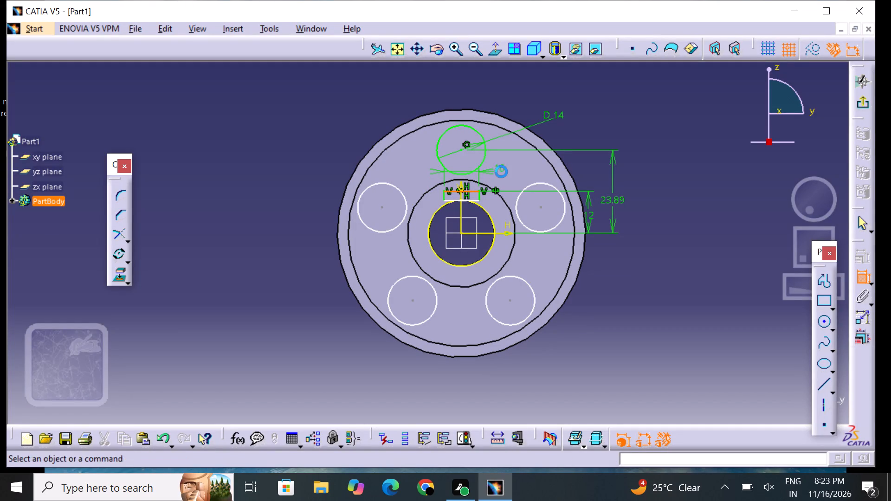
pyautogui.doubleClick(501, 172)
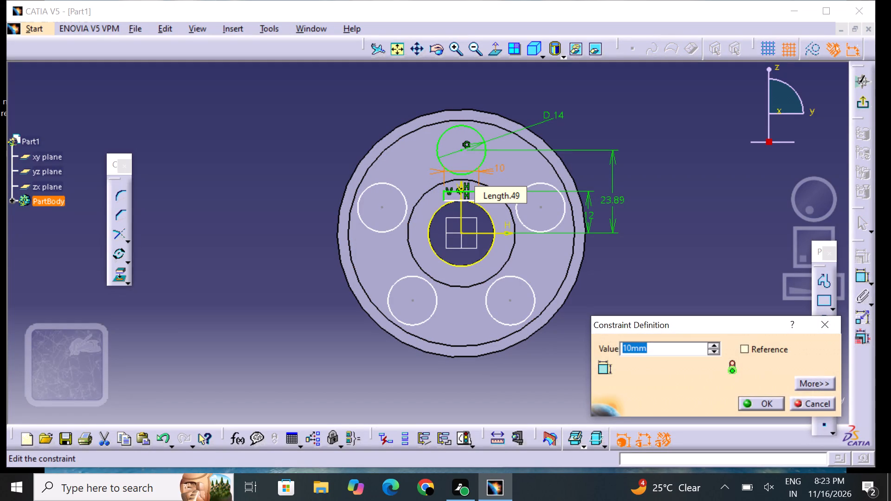
pyautogui.press('BackSpace')
pyautogui.press('5')
pyautogui.press('Return')
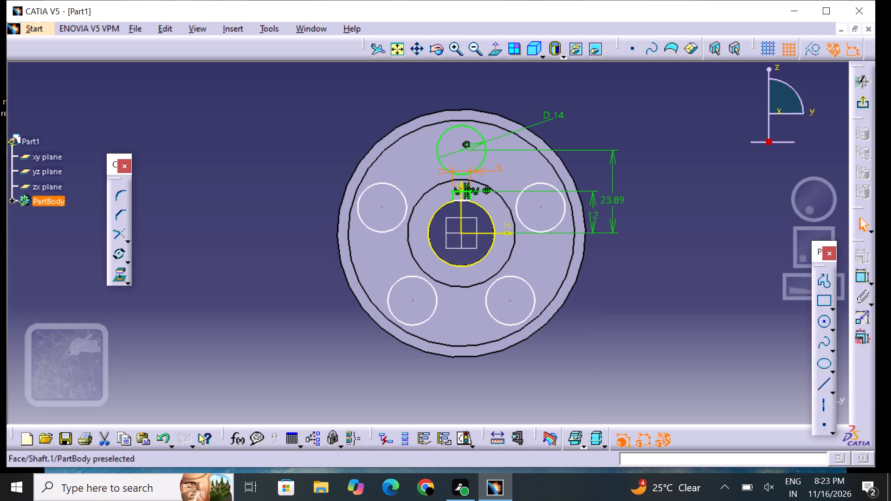
pyautogui.click(667, 334)
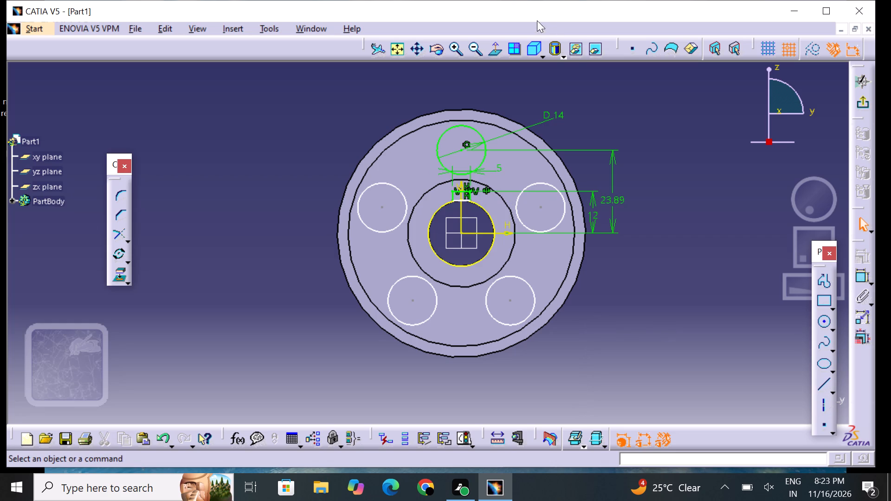
# Constrain the keyway rectangle's two vertical side edges to be symmetric about the vertical axis.
pyautogui.doubleClick(453, 46)
pyautogui.click(457, 51)
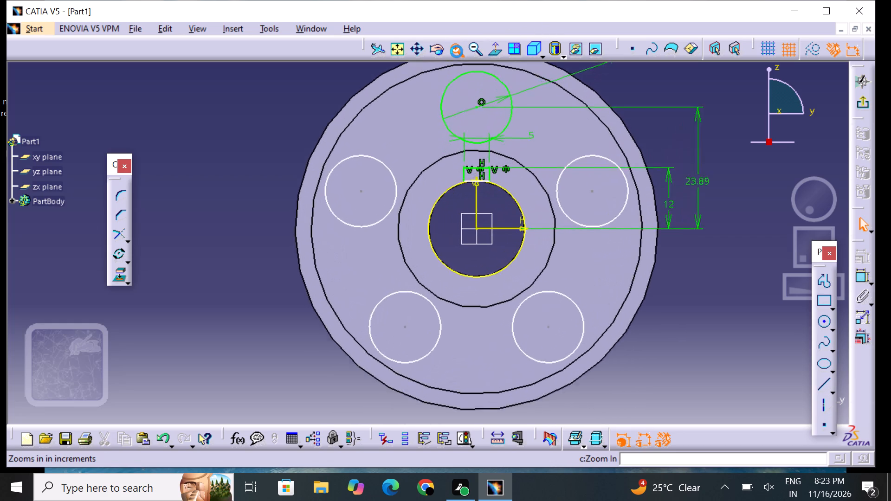
pyautogui.moveTo(500, 107); pyautogui.dragTo(450, 130, button='middle')
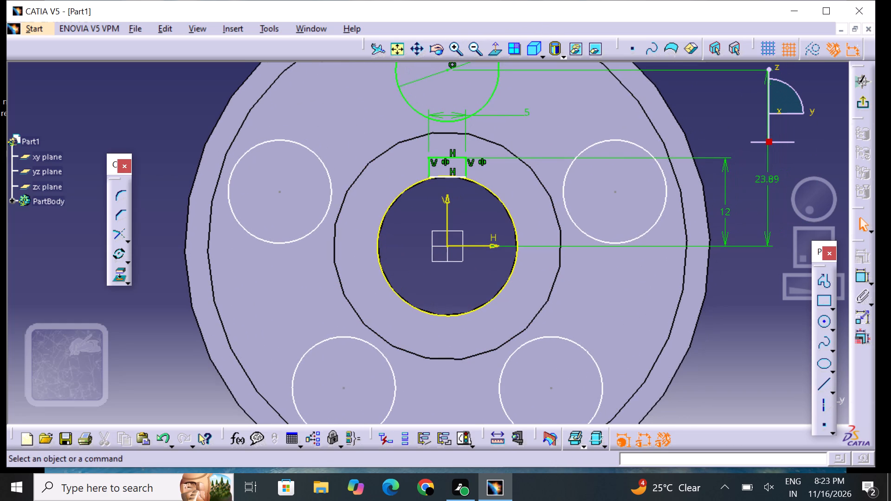
pyautogui.moveTo(860, 282); pyautogui.dragTo(854, 277)
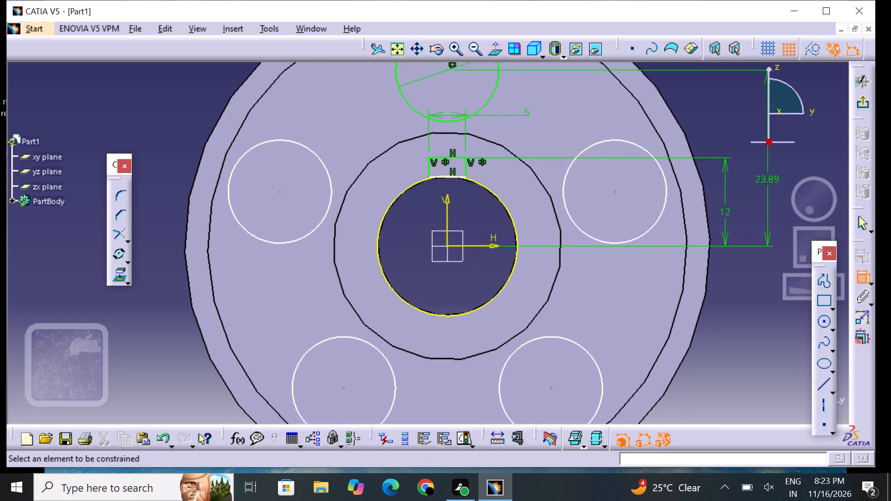
pyautogui.click(428, 165)
pyautogui.click(467, 169)
pyautogui.rightClick(461, 169)
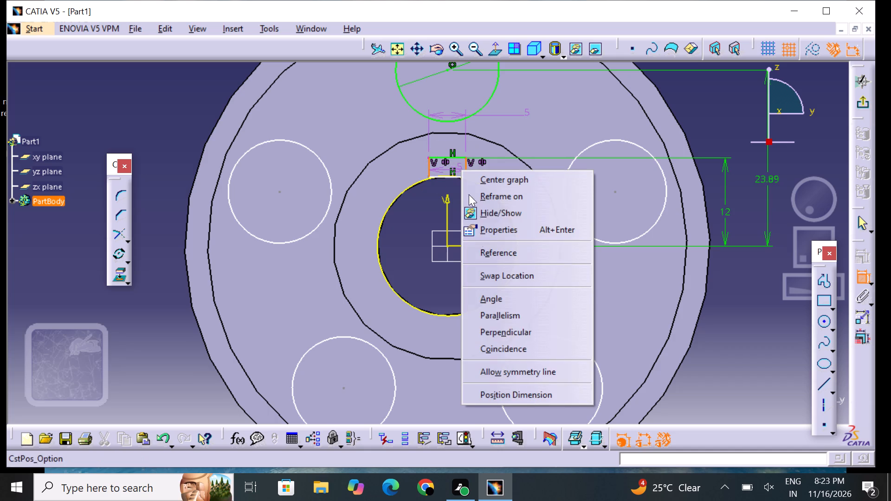
pyautogui.click(513, 374)
pyautogui.click(445, 205)
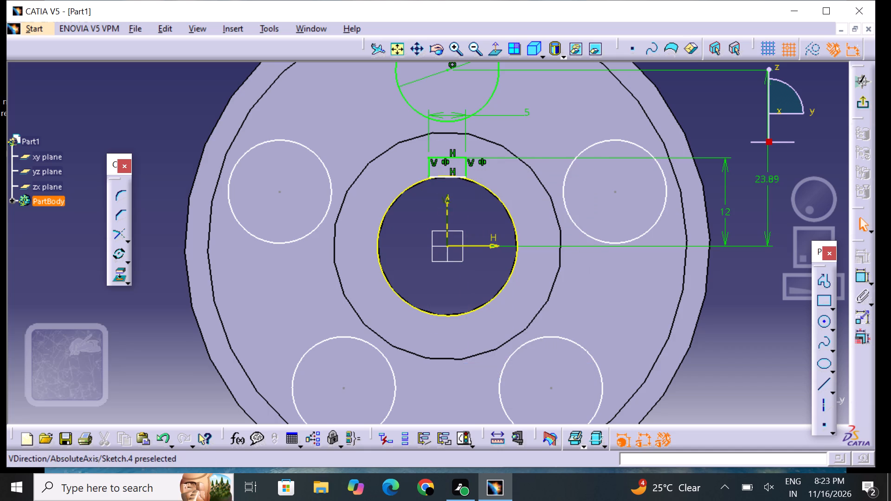
pyautogui.click(742, 350)
# Constrain the keyway rectangle's lower corner to be coincident with the projected bore circle.
pyautogui.click(862, 279)
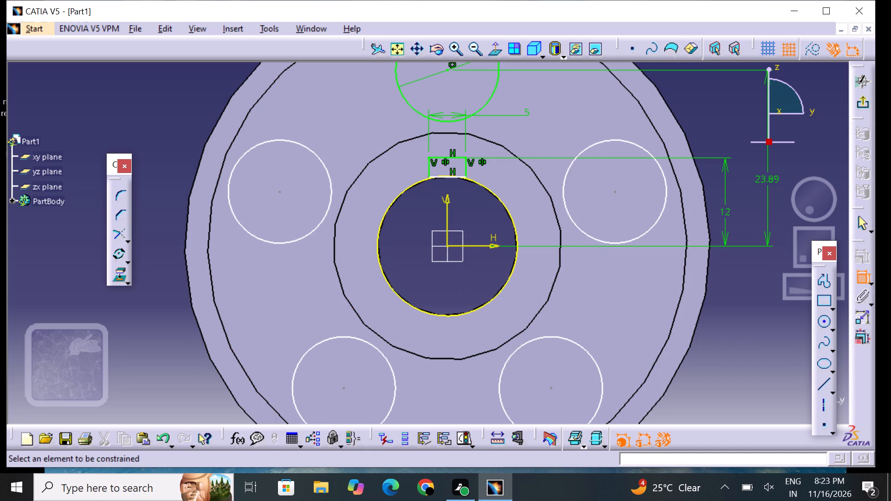
pyautogui.click(429, 175)
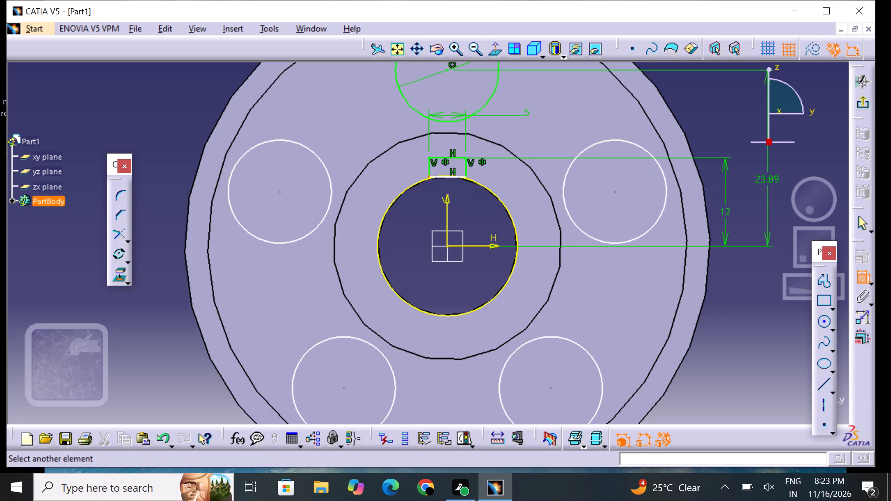
pyautogui.rightClick(428, 176)
pyautogui.click(400, 148)
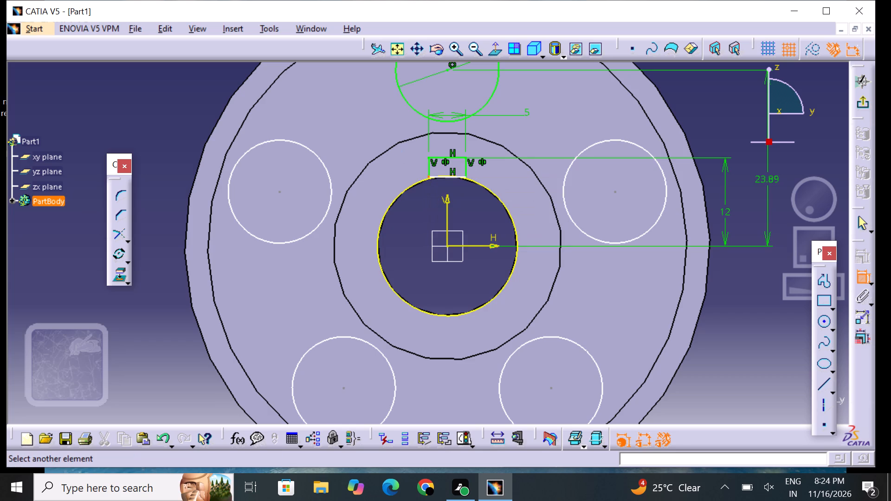
pyautogui.click(421, 181)
pyautogui.rightClick(420, 181)
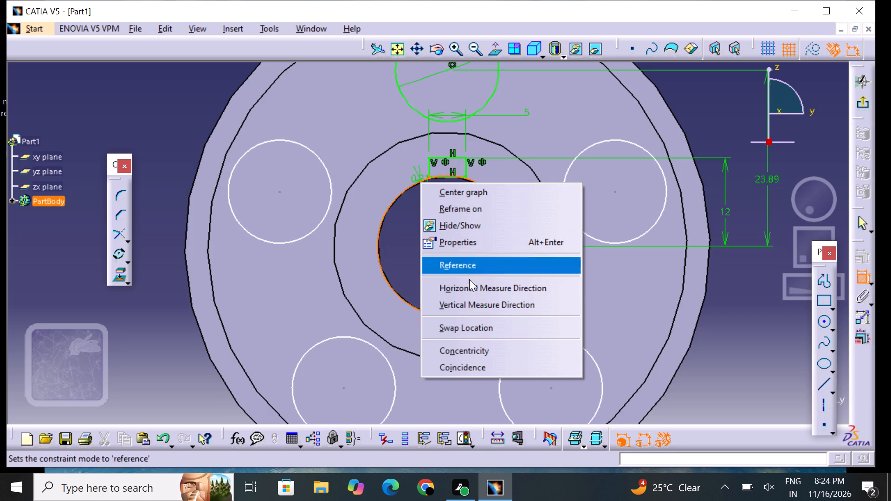
pyautogui.click(478, 365)
pyautogui.click(473, 248)
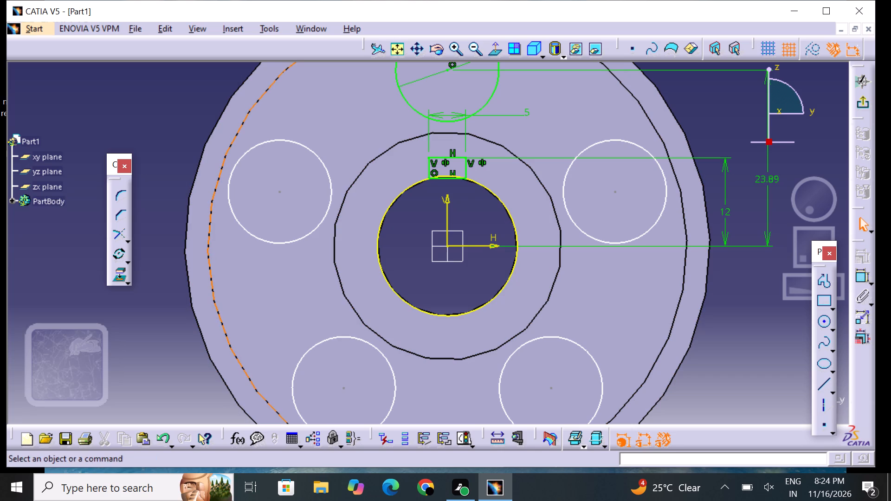
# Quick-trim the projected bore circle outside the keyway and the rectangle's bottom edge, and exit the sketch.
pyautogui.click(128, 260)
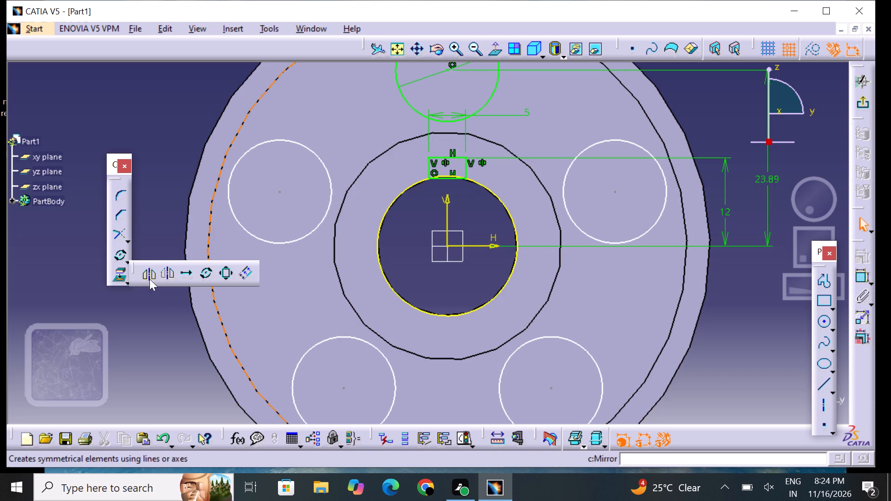
pyautogui.click(161, 306)
pyautogui.click(126, 243)
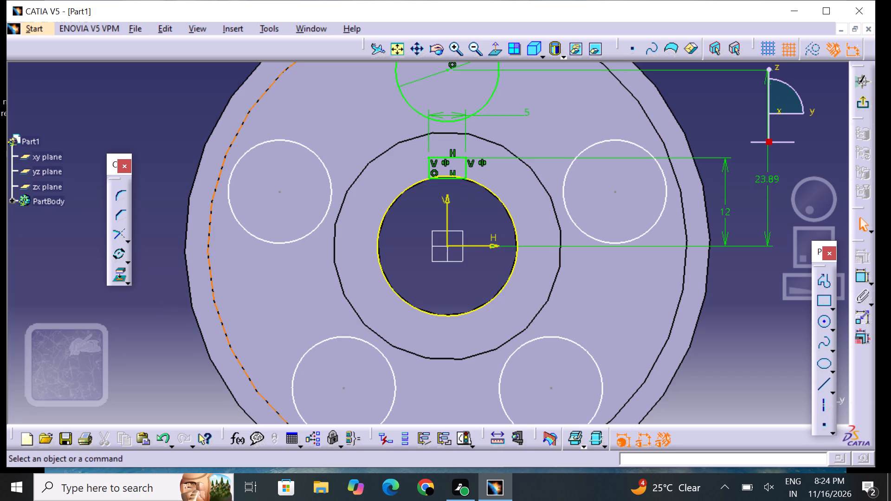
pyautogui.click(129, 243)
pyautogui.doubleClick(190, 253)
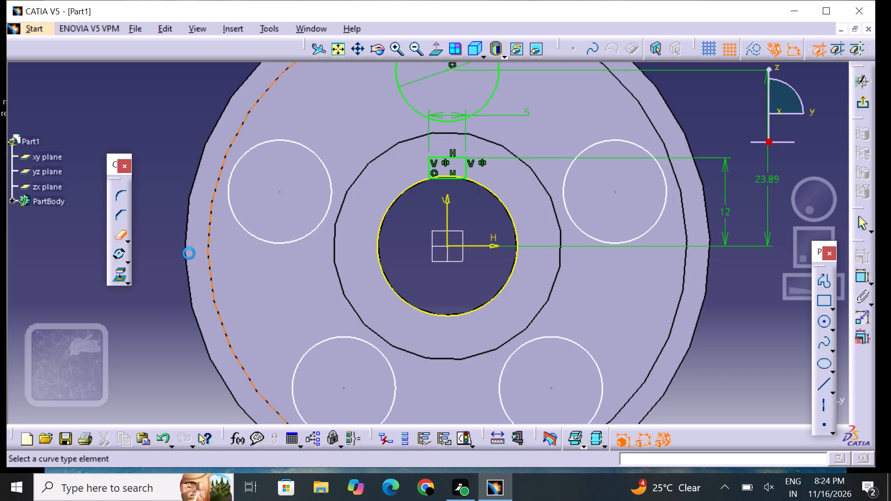
pyautogui.click(393, 204)
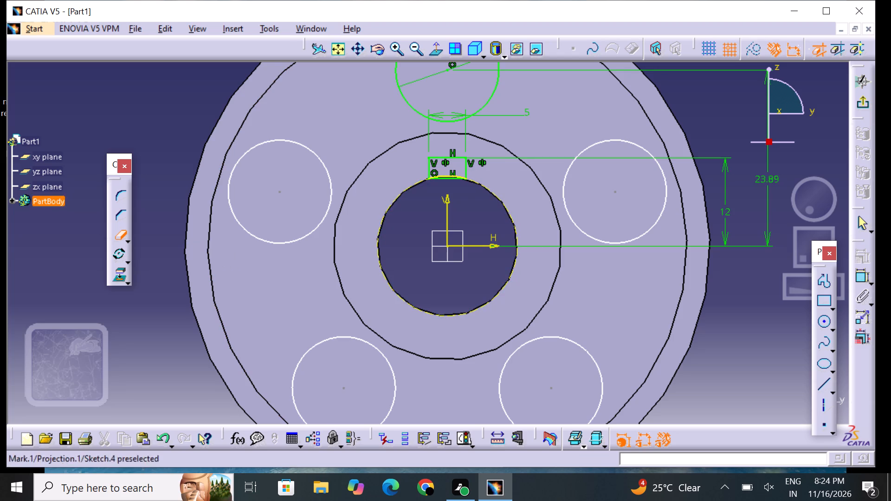
pyautogui.click(451, 179)
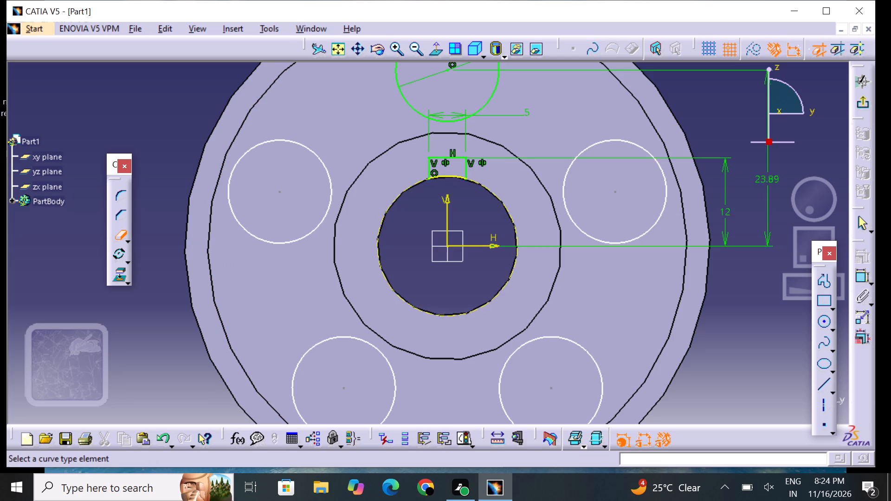
pyautogui.click(426, 192)
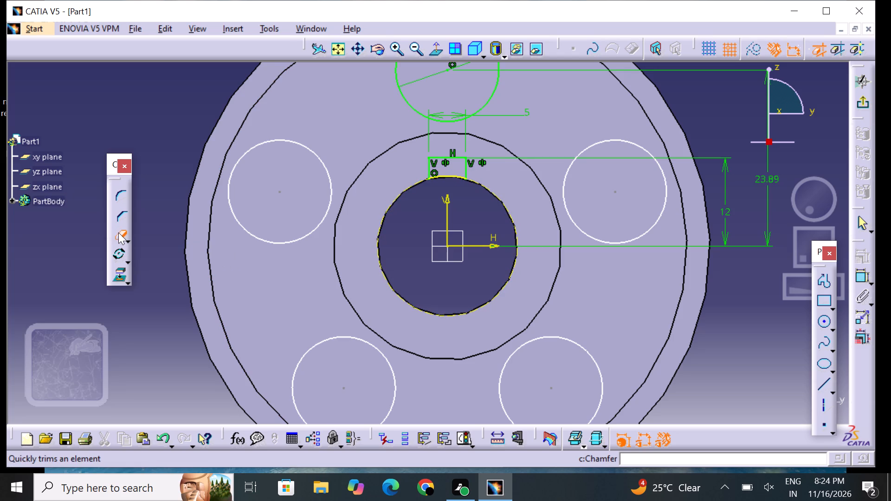
pyautogui.click(121, 233)
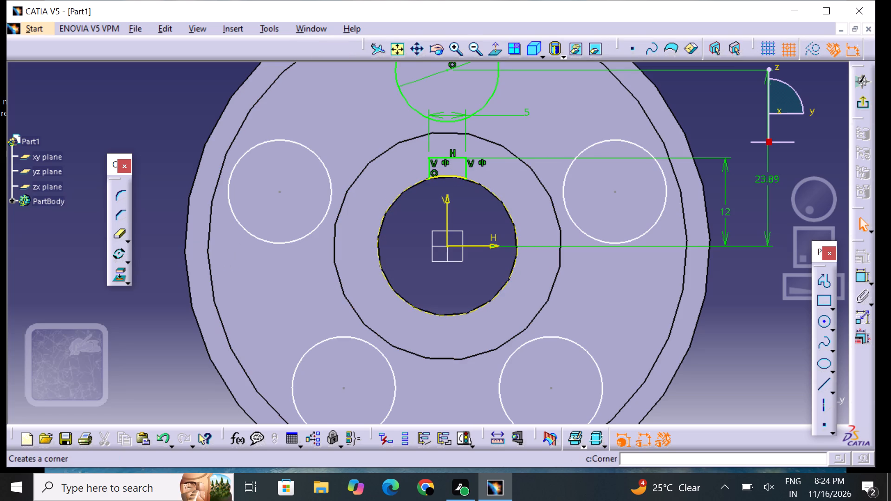
pyautogui.click(870, 104)
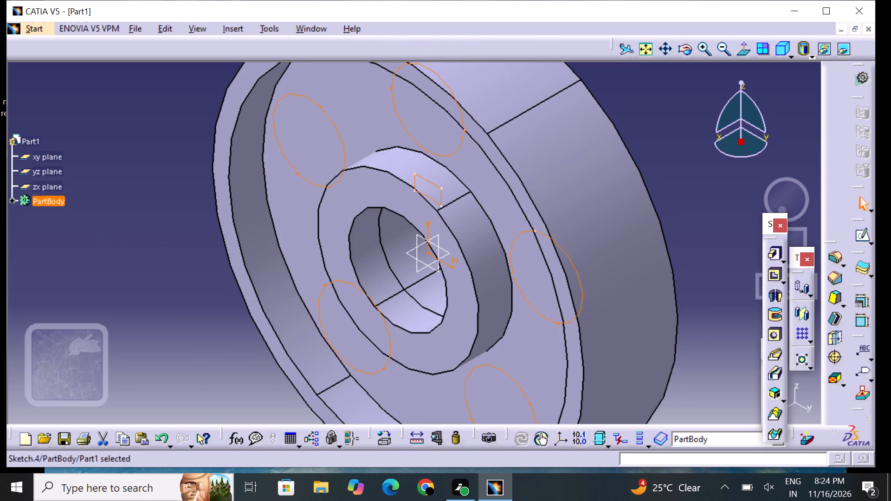
# Pocket the five circles and keyway profile through the wheel, with first limit Up to last and second limit Up to next.
pyautogui.click(717, 43)
pyautogui.click(723, 47)
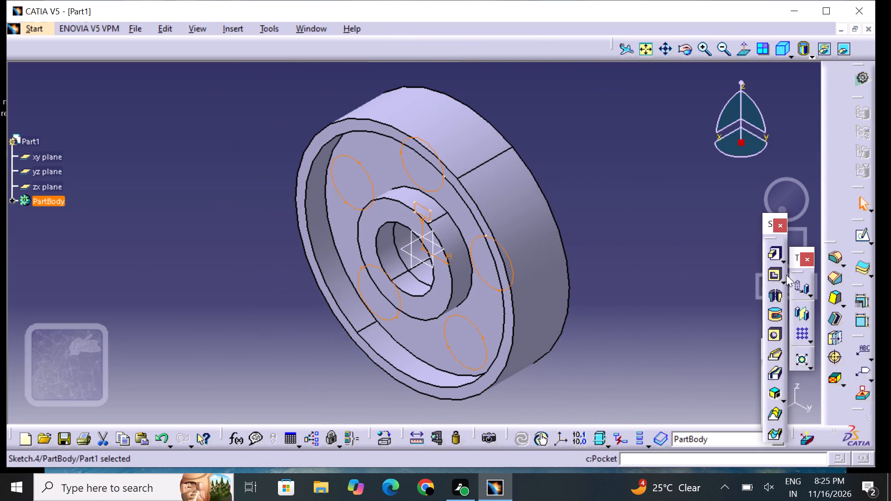
pyautogui.click(776, 274)
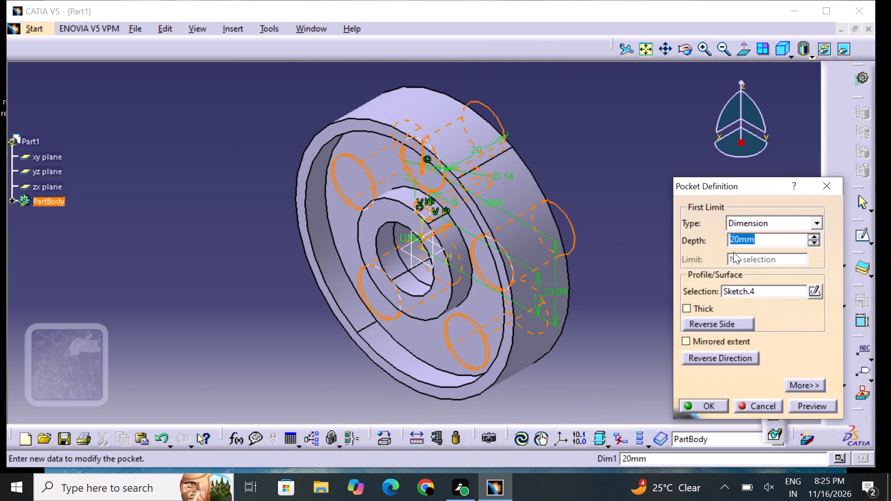
pyautogui.click(791, 386)
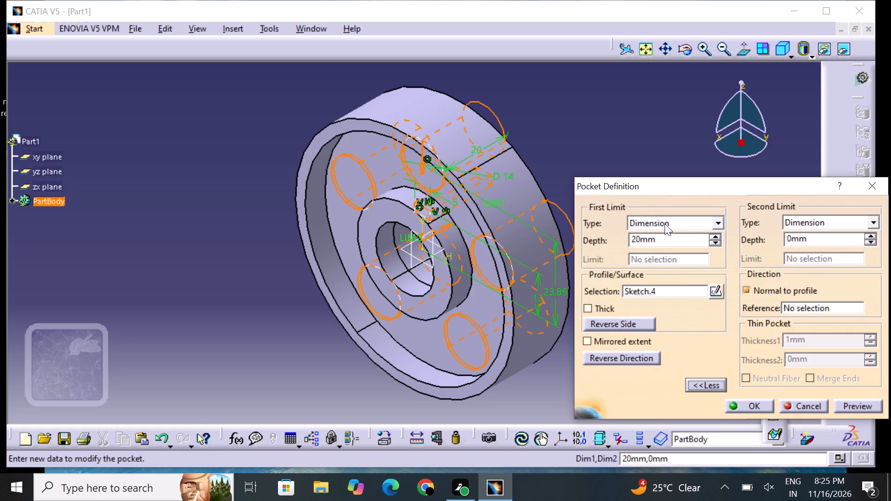
pyautogui.click(665, 221)
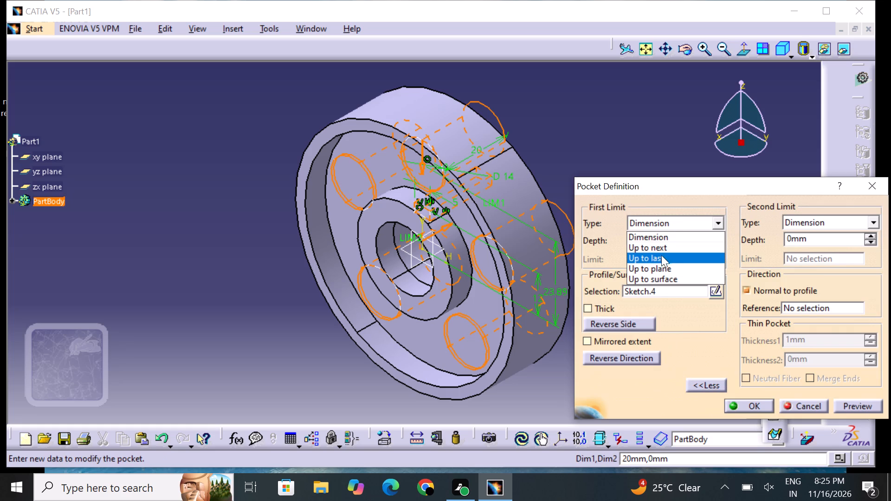
pyautogui.click(663, 251)
pyautogui.click(823, 224)
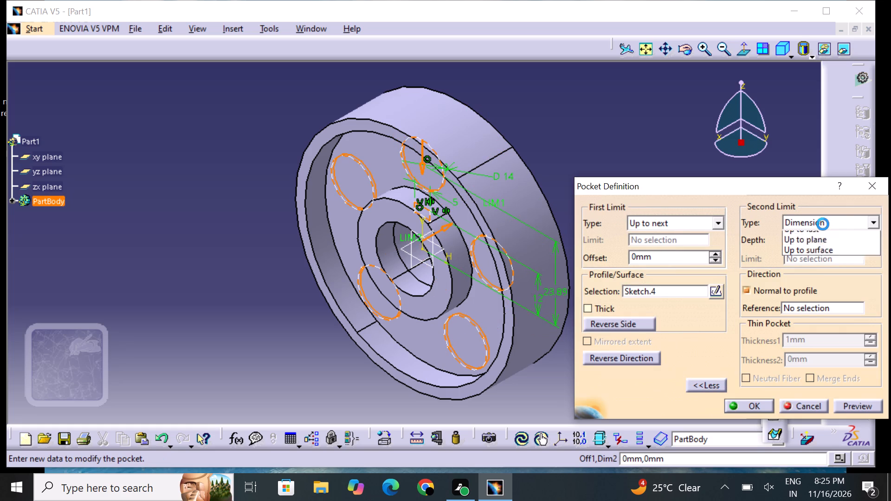
pyautogui.click(817, 257)
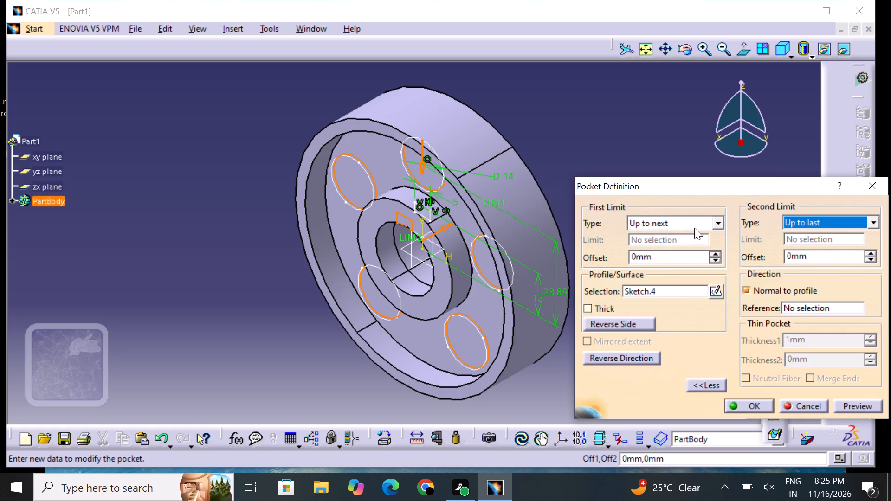
pyautogui.click(693, 225)
pyautogui.click(673, 260)
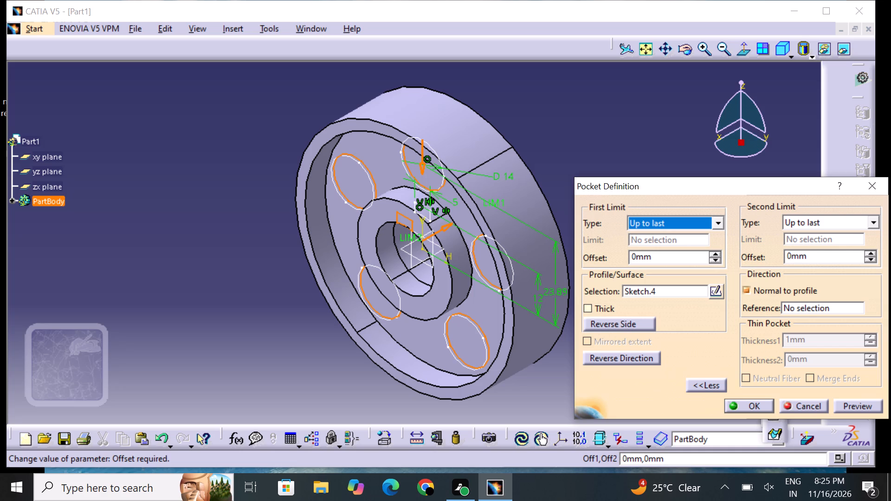
pyautogui.click(810, 222)
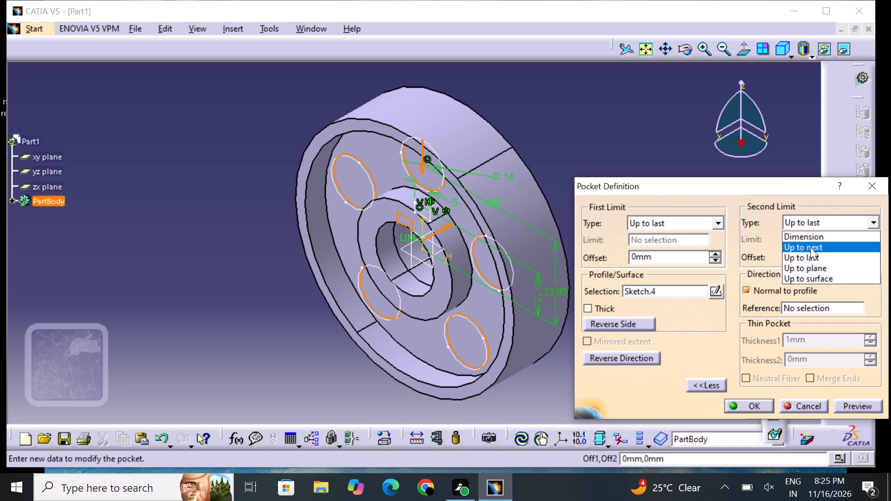
pyautogui.click(808, 245)
pyautogui.click(852, 410)
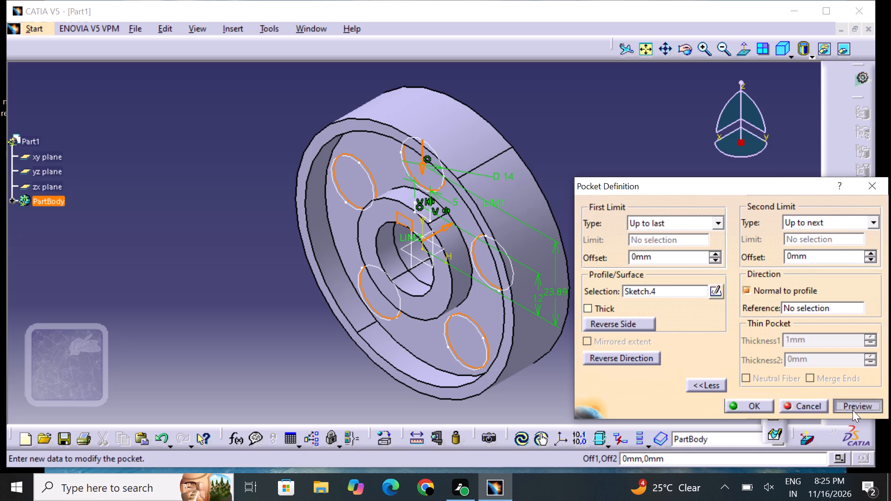
pyautogui.click(760, 400)
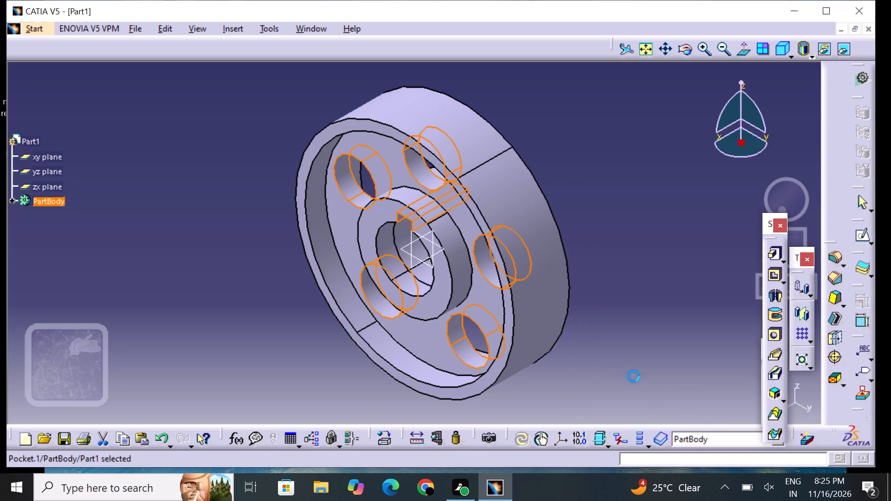
pyautogui.click(633, 376)
pyautogui.click(663, 330)
# Examine the web holes and the hub keyway of the pocketed wheel from several angles.
pyautogui.moveTo(676, 300); pyautogui.dragTo(211, 277, button='middle')
pyautogui.moveTo(674, 301); pyautogui.dragTo(247, 230, button='right')
pyautogui.scroll(1, 400, 237)
pyautogui.moveTo(400, 235); pyautogui.dragTo(401, 233, button='middle')
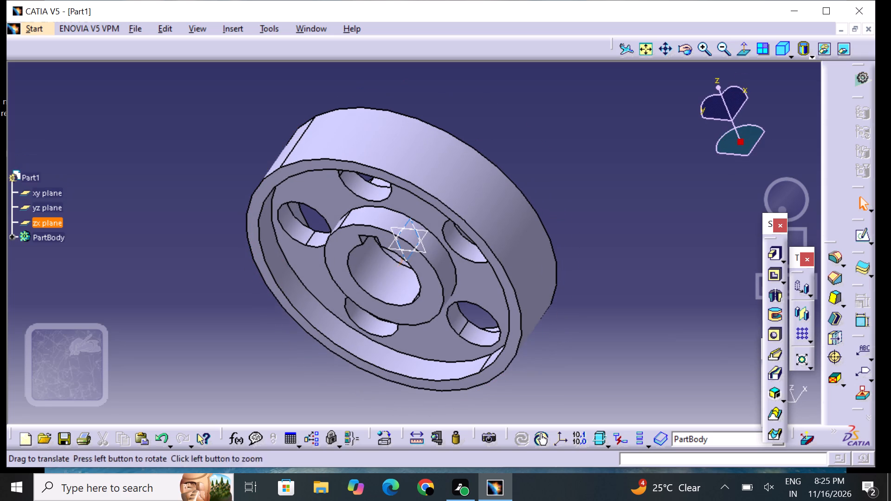
pyautogui.moveTo(401, 233); pyautogui.dragTo(520, 56, button='middle')
pyautogui.moveTo(401, 231); pyautogui.dragTo(521, 71, button='right')
pyautogui.moveTo(516, 95); pyautogui.dragTo(421, 193, button='middle')
pyautogui.moveTo(516, 95); pyautogui.dragTo(421, 193, button='right')
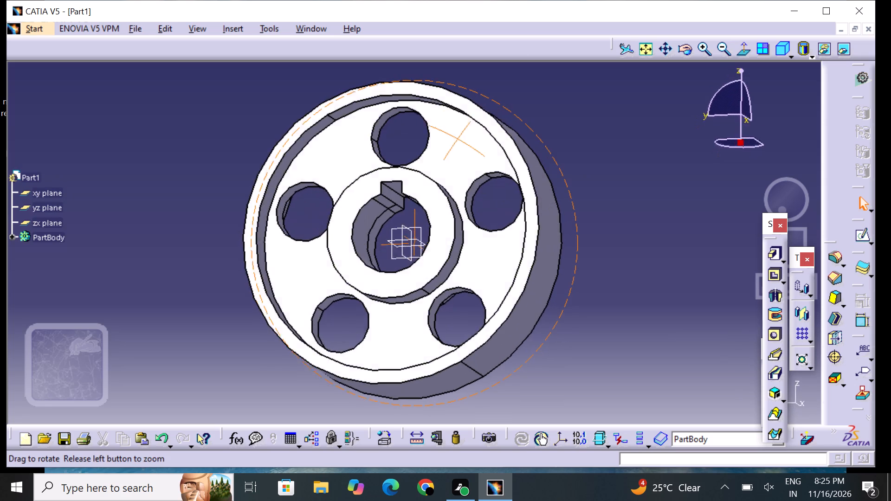
# Examine the pocketed wheel's rim, web holes and hub keyway from both sides and face-on.
pyautogui.moveTo(421, 193); pyautogui.dragTo(461, 204, button='middle')
pyautogui.moveTo(421, 193); pyautogui.dragTo(461, 204, button='right')
pyautogui.moveTo(682, 302); pyautogui.dragTo(560, 259, button='middle')
pyautogui.moveTo(682, 302); pyautogui.dragTo(558, 259, button='right')
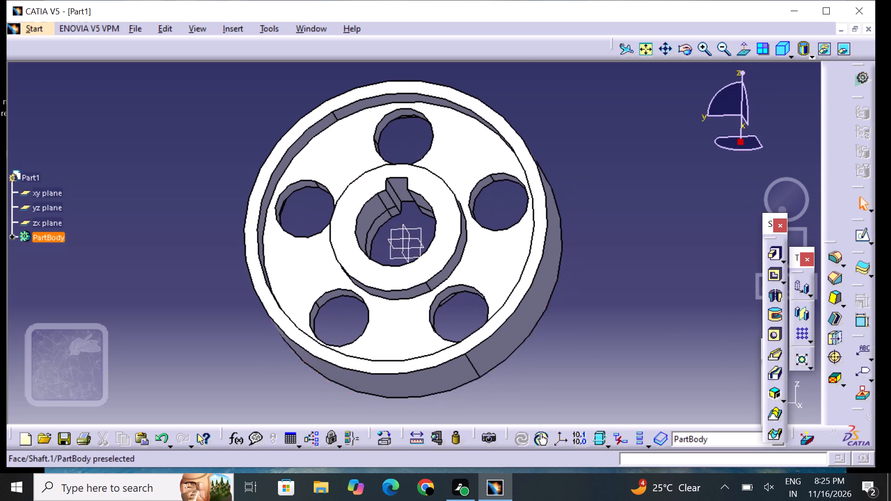
pyautogui.moveTo(159, 193); pyautogui.dragTo(337, 215, button='middle')
pyautogui.moveTo(160, 193); pyautogui.dragTo(337, 215, button='right')
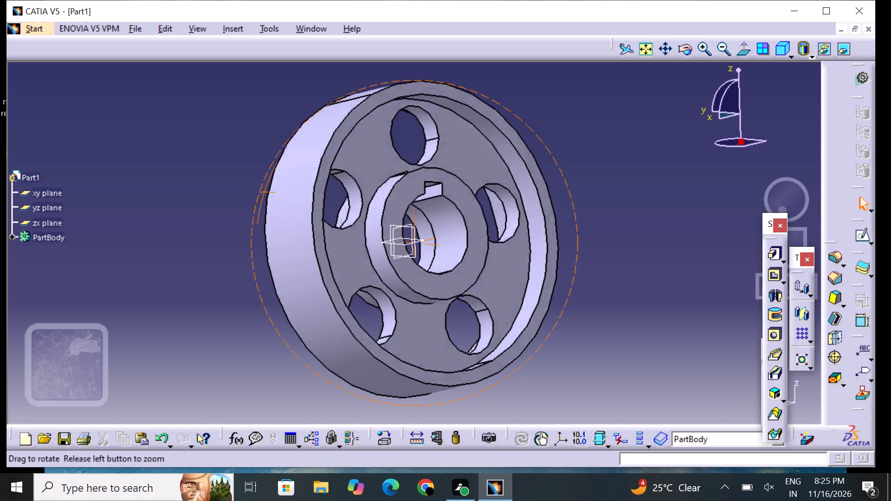
pyautogui.moveTo(337, 215); pyautogui.dragTo(275, 212, button='middle')
pyautogui.moveTo(337, 215); pyautogui.dragTo(275, 212, button='right')
pyautogui.moveTo(530, 98); pyautogui.dragTo(486, 166, button='middle')
pyautogui.moveTo(529, 99); pyautogui.dragTo(486, 166, button='right')
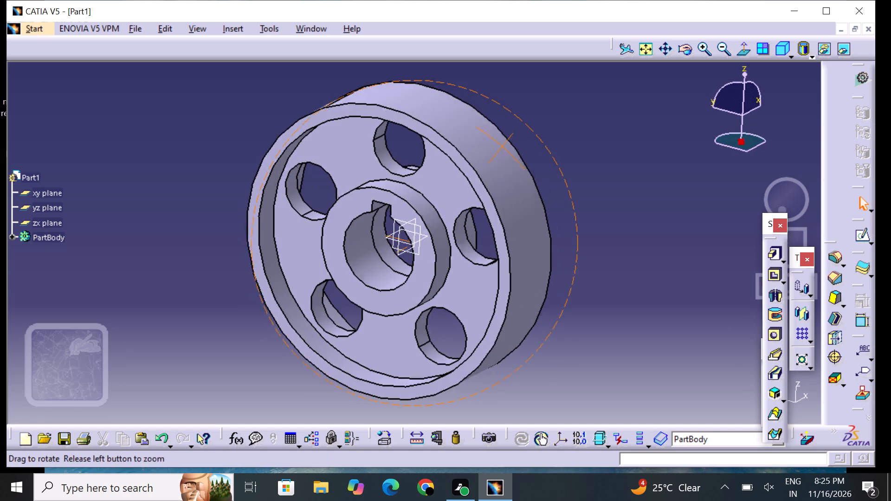
pyautogui.moveTo(486, 166); pyautogui.dragTo(486, 167, button='right')
pyautogui.moveTo(486, 166); pyautogui.dragTo(486, 167, button='middle')
pyautogui.moveTo(549, 177); pyautogui.dragTo(571, 134, button='middle')
pyautogui.moveTo(548, 177); pyautogui.dragTo(571, 134, button='right')
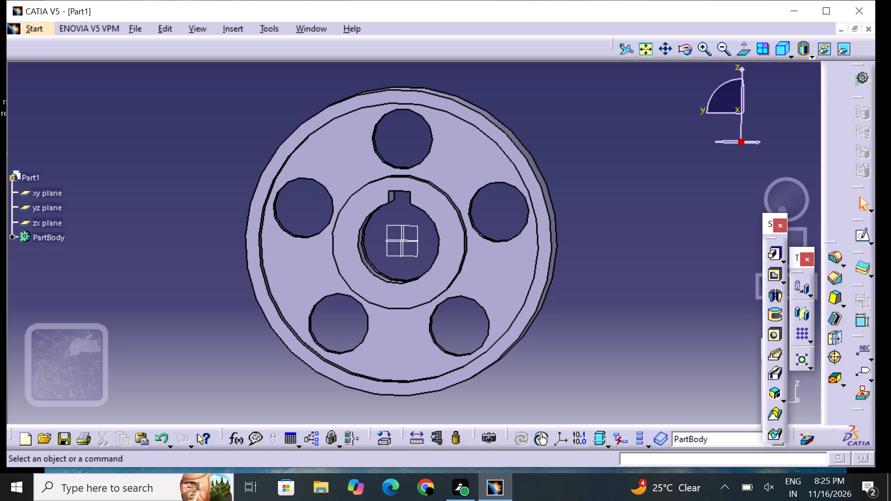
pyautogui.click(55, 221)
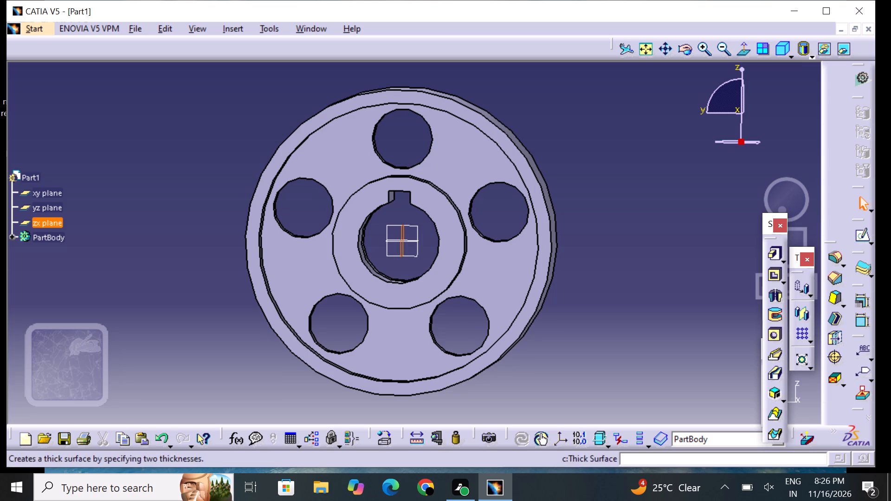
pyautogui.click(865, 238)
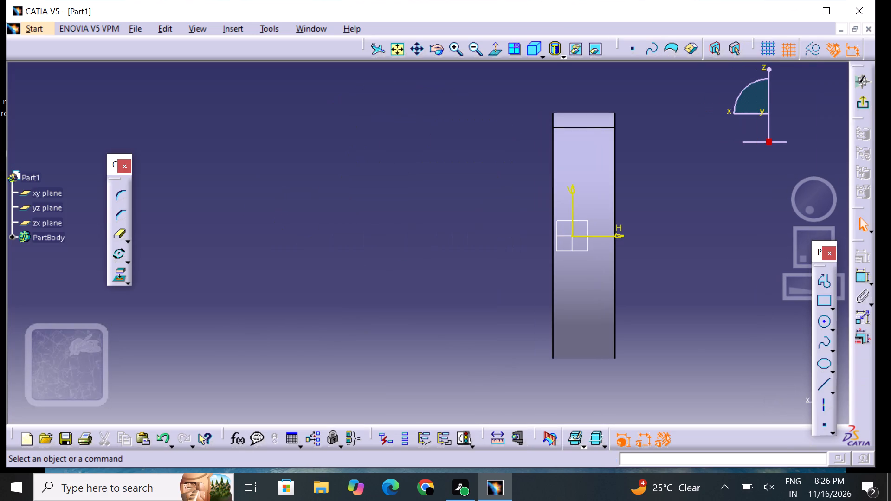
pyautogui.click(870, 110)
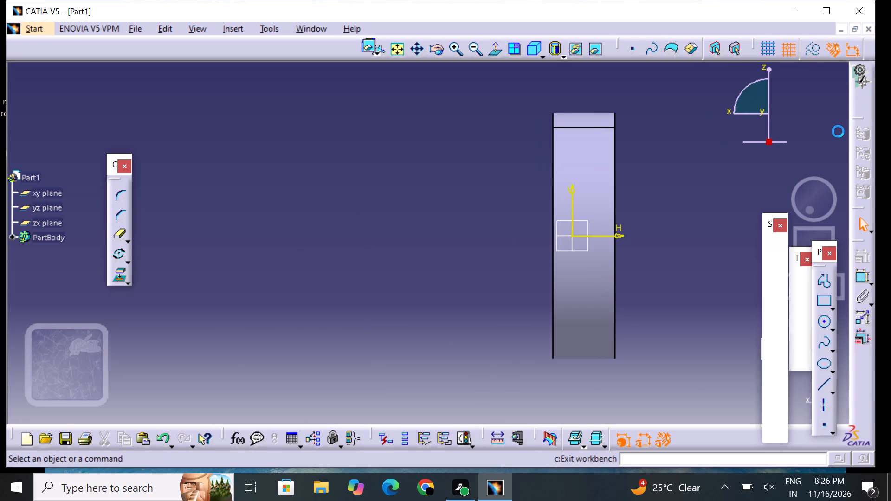
# Start a new sketch on the yz plane.
pyautogui.click(61, 211)
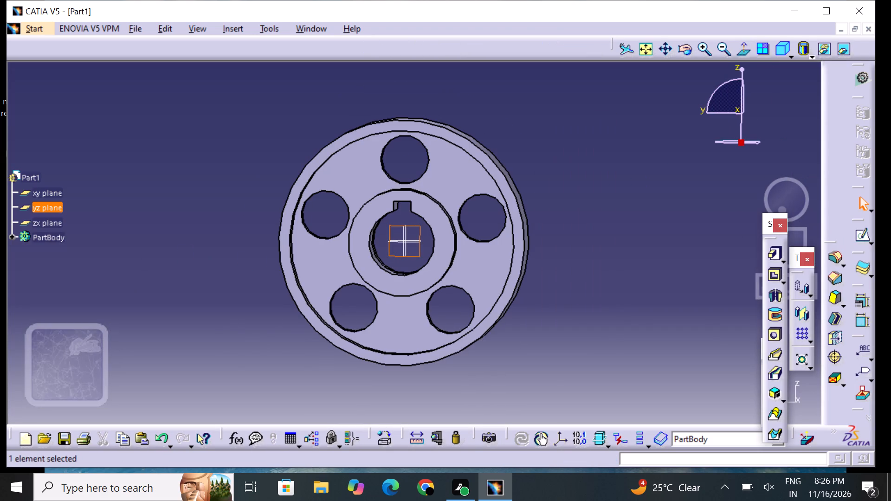
pyautogui.click(863, 240)
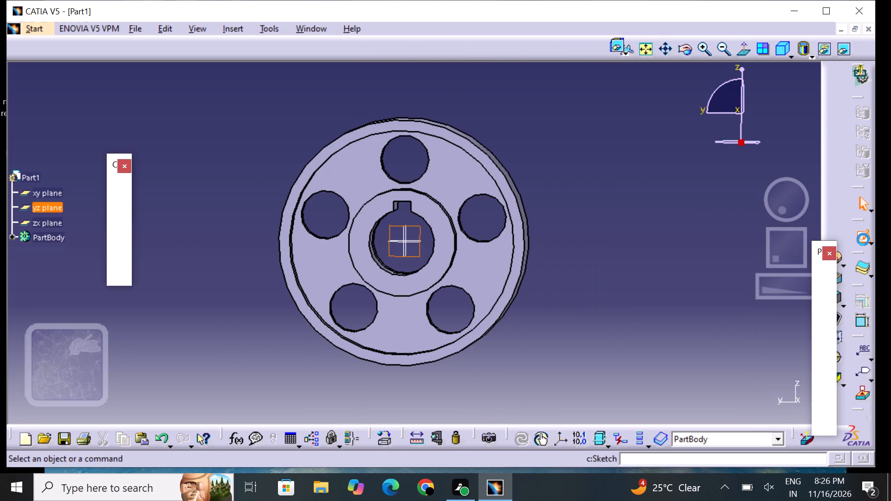
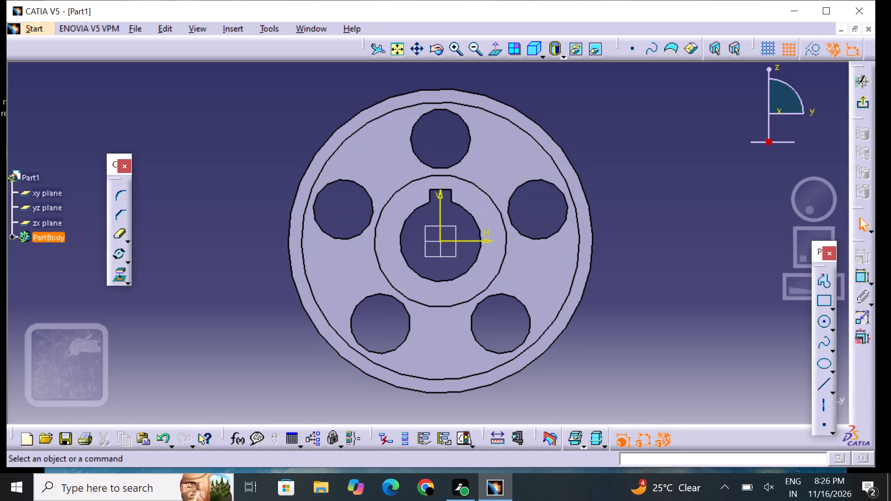
# Project the wheel's outer rim edge into the sketch as a circle.
pyautogui.click(125, 282)
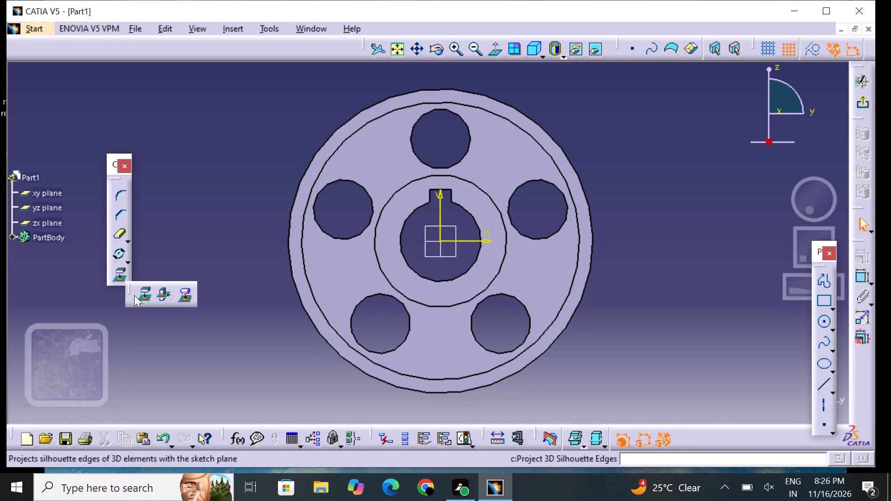
pyautogui.click(149, 297)
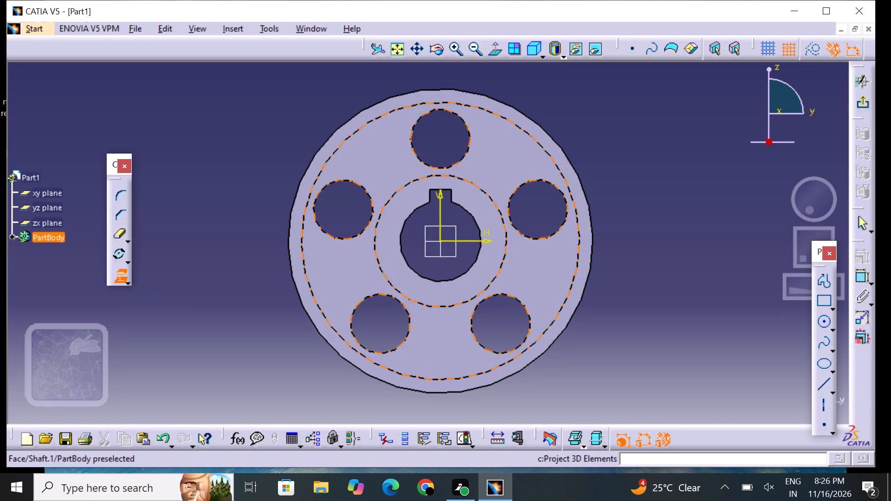
pyautogui.click(527, 365)
pyautogui.click(631, 364)
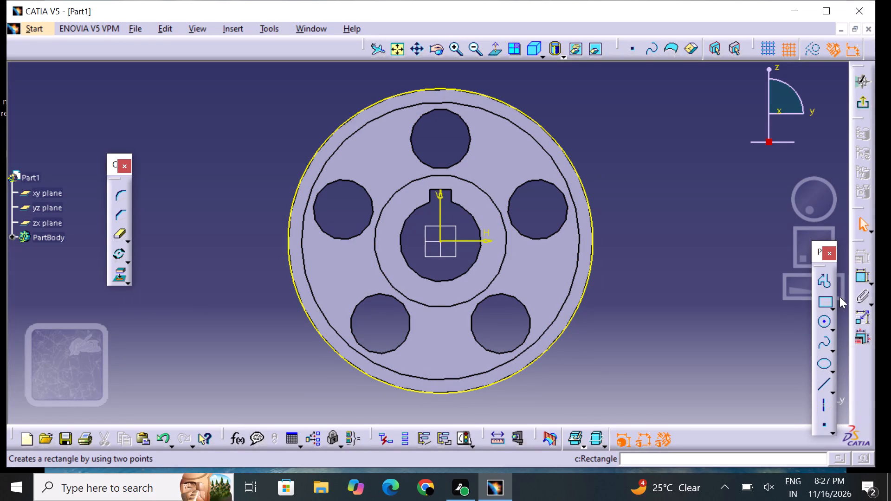
# Sketch a circle about 40 mm in diameter centred on the sketch origin, crossing the web holes.
pyautogui.click(820, 319)
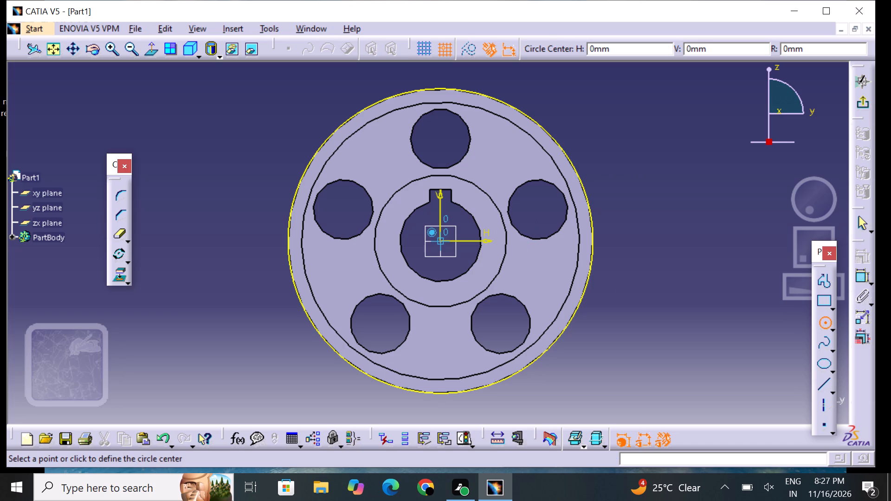
pyautogui.click(441, 246)
pyautogui.click(425, 342)
pyautogui.click(655, 386)
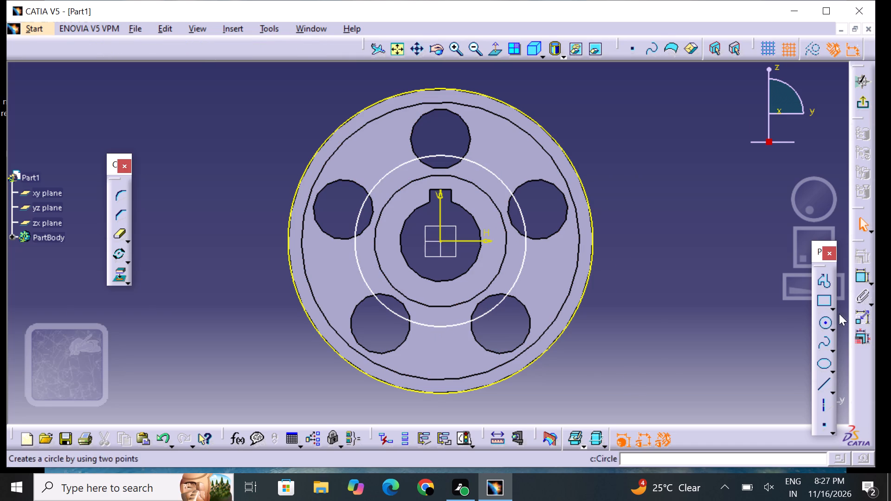
# Dimension the newly sketched circle's diameter and set it to 68.822 mm.
pyautogui.click(854, 280)
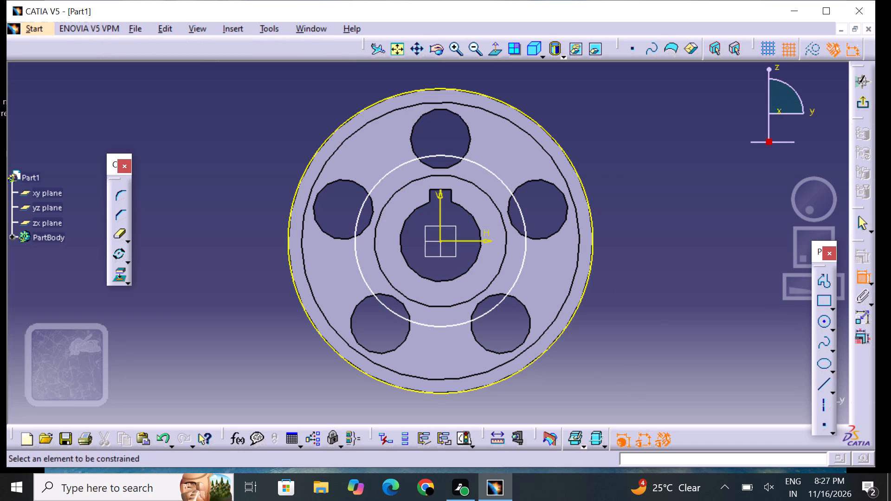
pyautogui.click(525, 251)
pyautogui.click(661, 239)
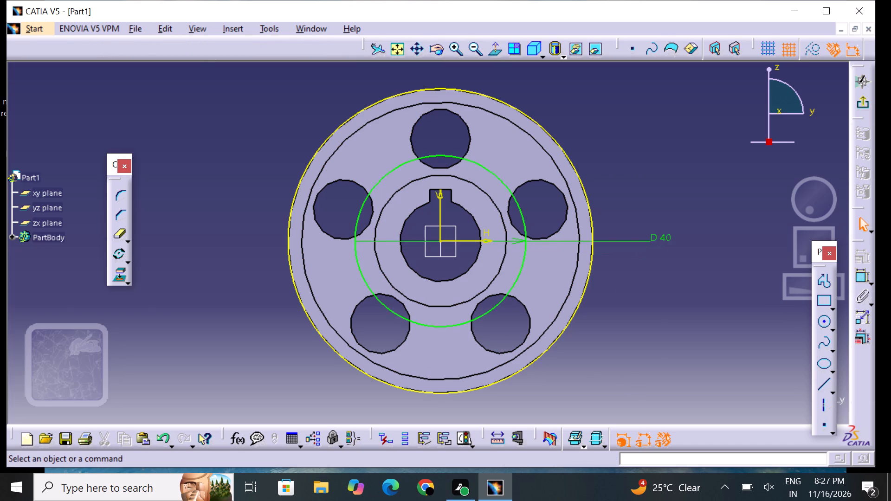
pyautogui.doubleClick(661, 238)
pyautogui.press('BackSpace')
pyautogui.write('68')
pyautogui.write('.822')
pyautogui.press('Return')
pyautogui.click(632, 289)
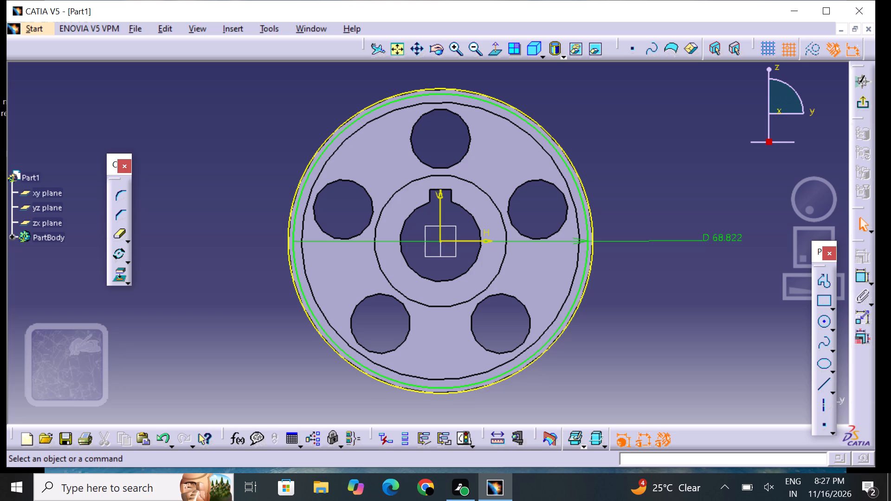
# Place a point on the vertical axis above the wheel's rim at H 0 mm, V 40 mm.
pyautogui.moveTo(602, 167); pyautogui.dragTo(611, 214, button='middle')
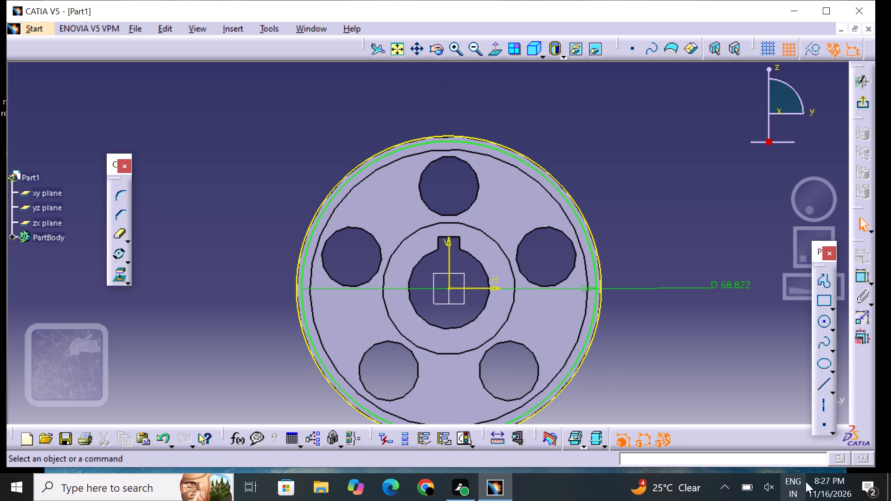
pyautogui.click(827, 420)
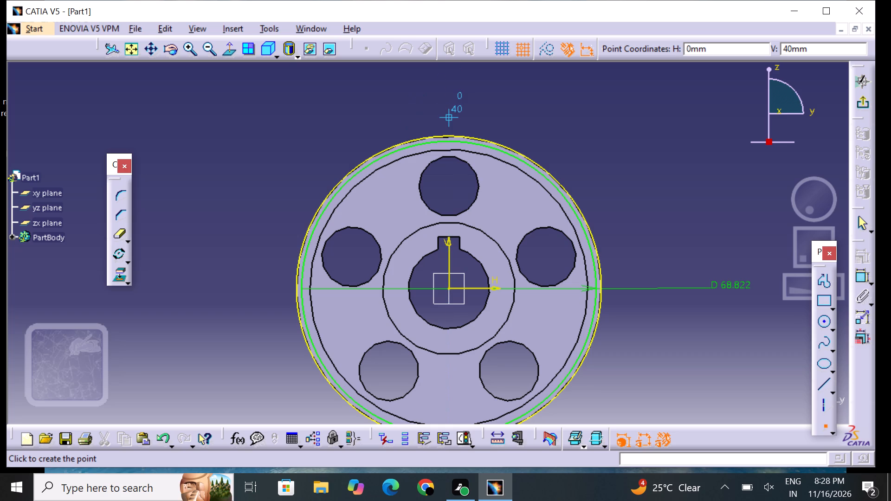
pyautogui.click(449, 116)
pyautogui.click(547, 138)
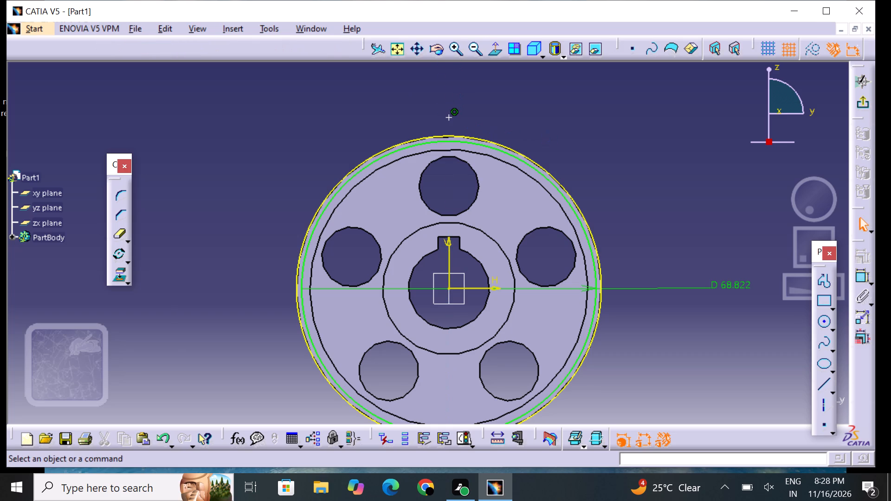
# Dimension the offset between the point above the rim and the projected outer circle, and set it to 2 mm.
pyautogui.click(853, 272)
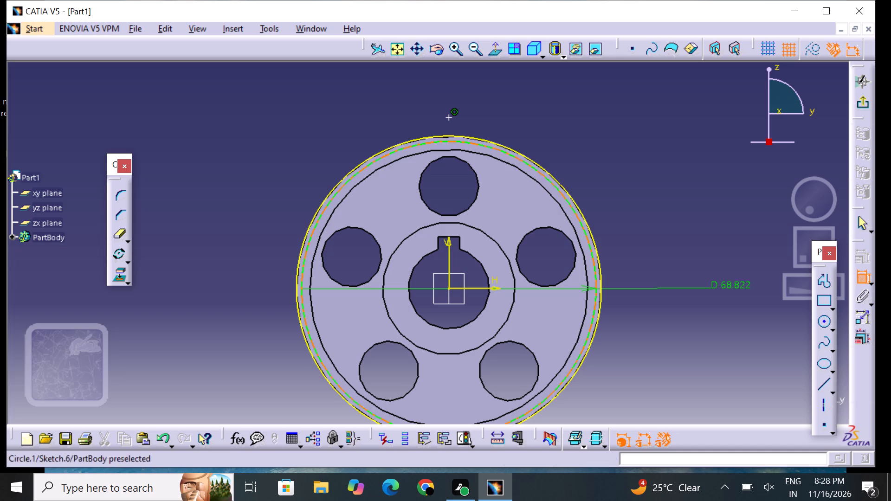
pyautogui.click(448, 116)
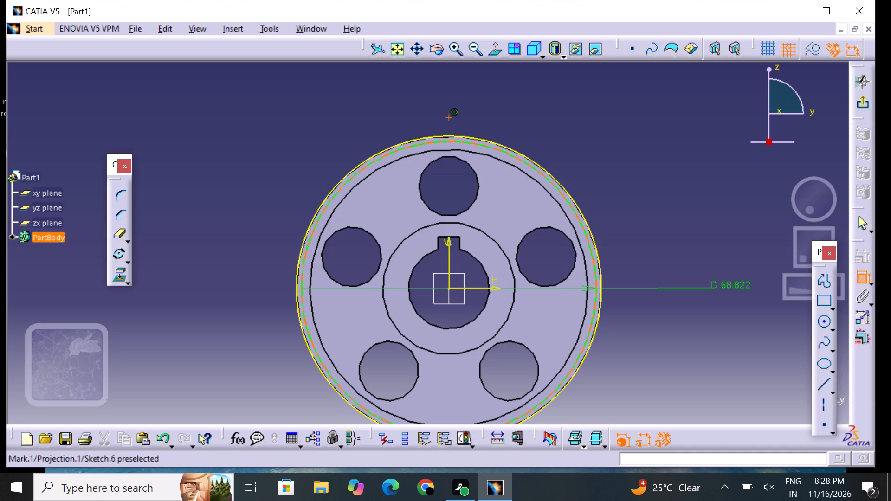
pyautogui.click(462, 136)
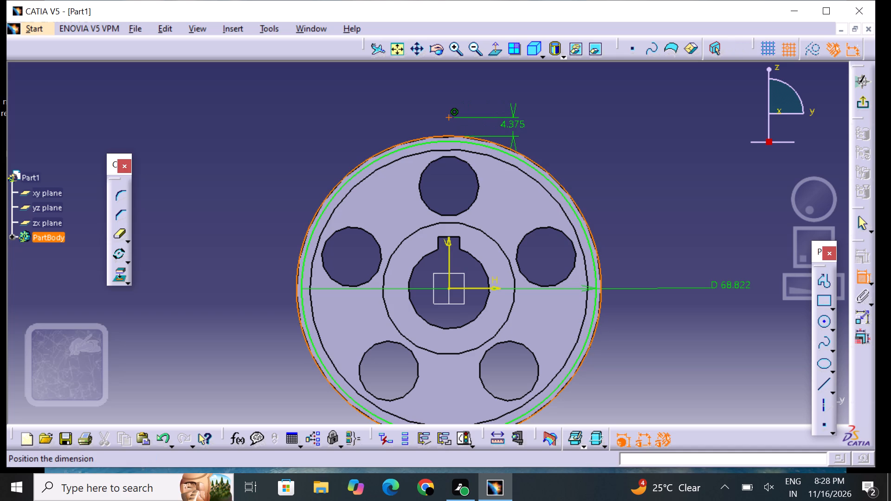
pyautogui.click(516, 132)
pyautogui.doubleClick(517, 125)
pyautogui.press('BackSpace')
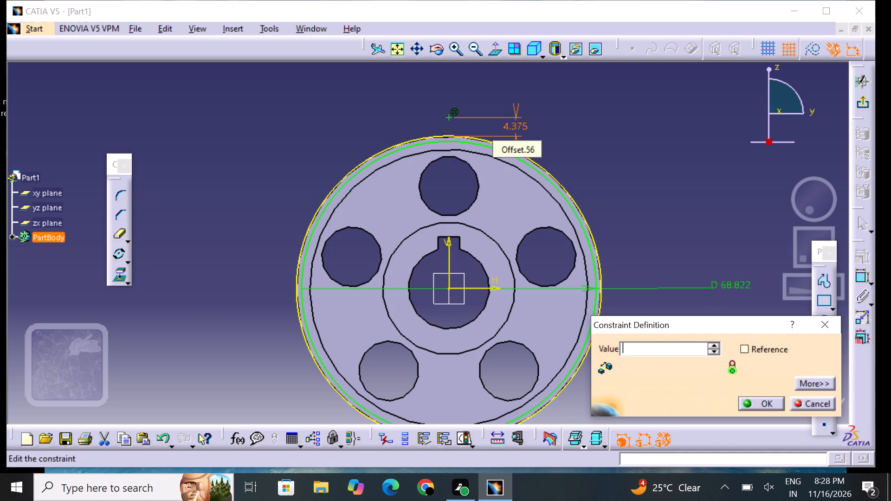
pyautogui.press('2')
pyautogui.press('Return')
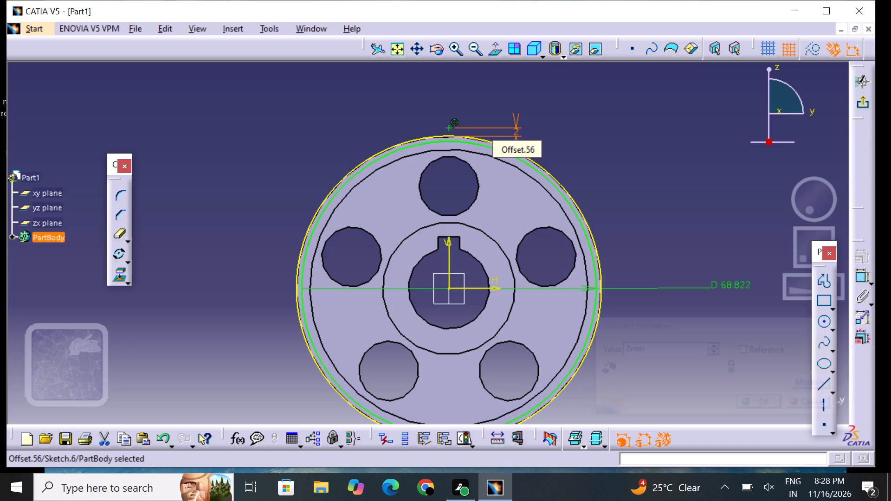
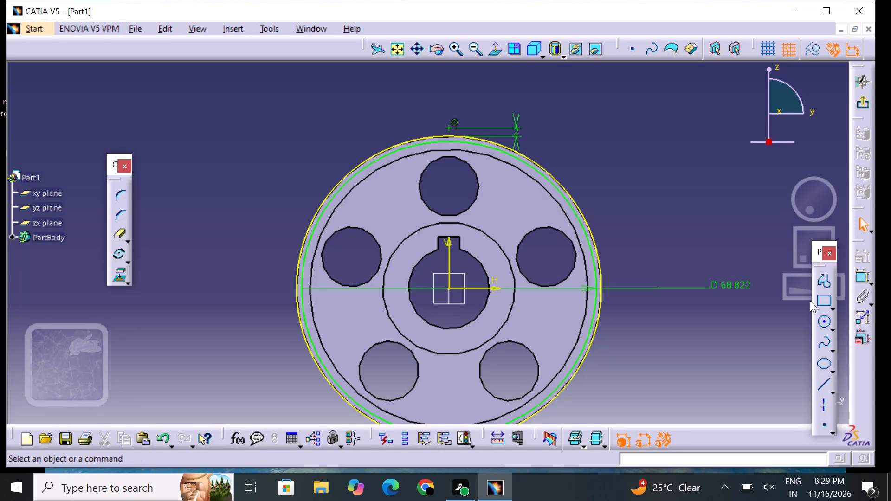
# Sketch a circle about 20.6 mm in diameter centred on the point above the wheel's rim.
pyautogui.click(825, 321)
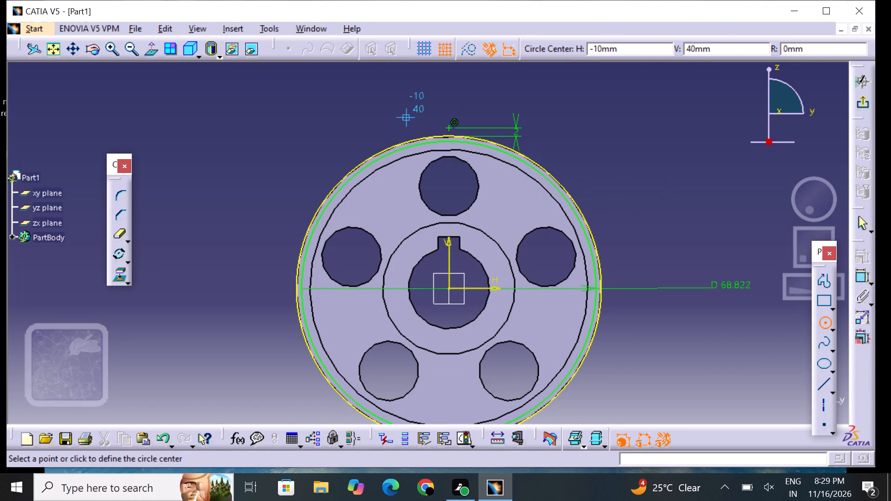
pyautogui.click(448, 128)
pyautogui.click(478, 114)
pyautogui.click(728, 247)
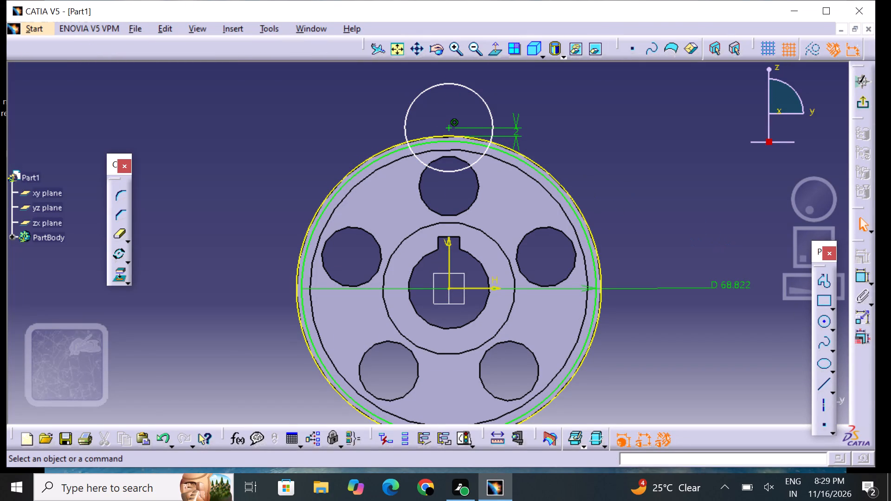
# Dimension the diameter of the circle above the rim and set it to 15 mm.
pyautogui.click(859, 282)
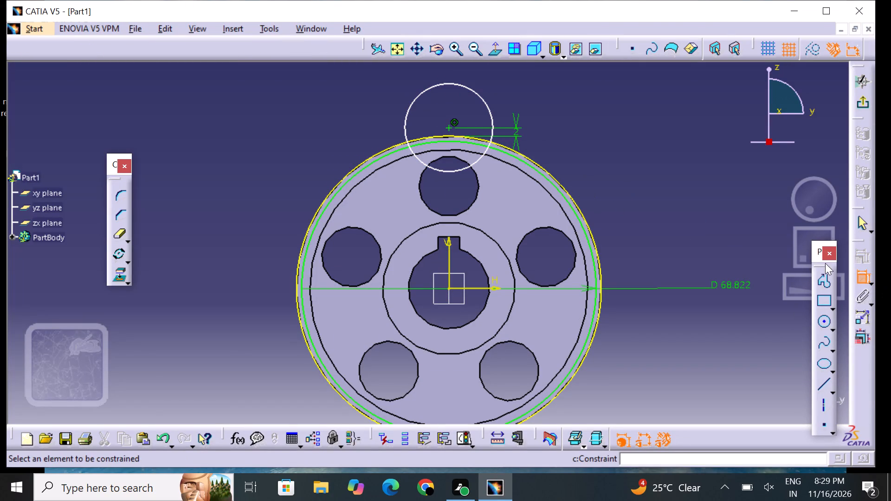
pyautogui.click(490, 113)
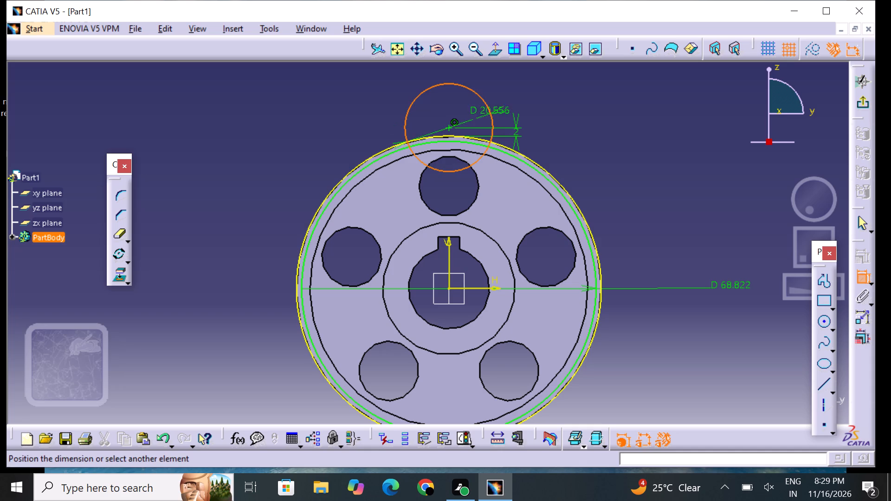
pyautogui.click(562, 108)
pyautogui.doubleClick(556, 107)
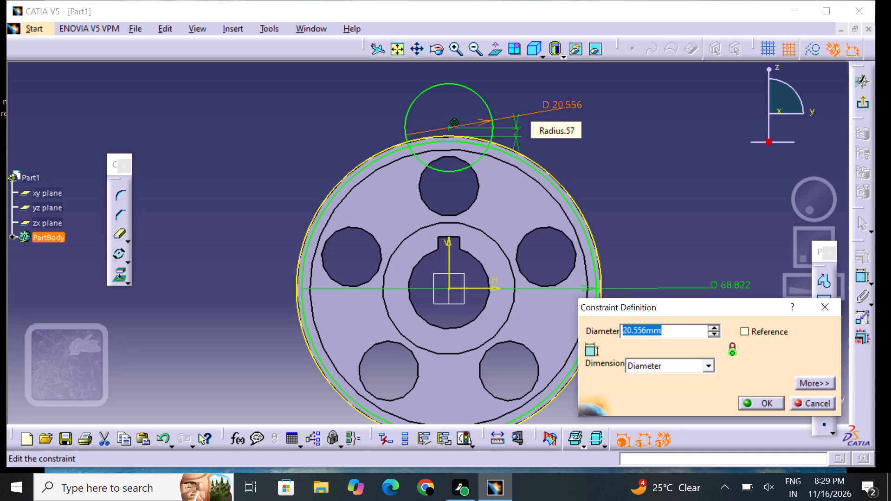
pyautogui.press('BackSpace')
pyautogui.write('15')
pyautogui.press('Return')
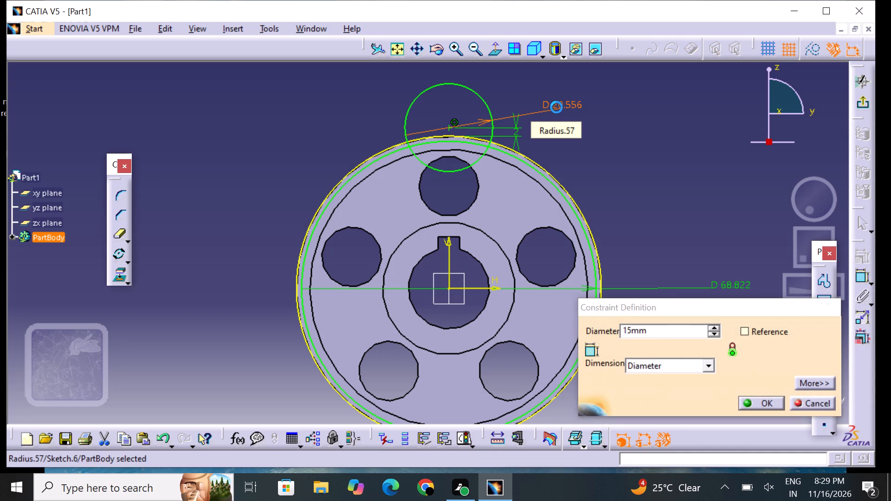
pyautogui.click(662, 149)
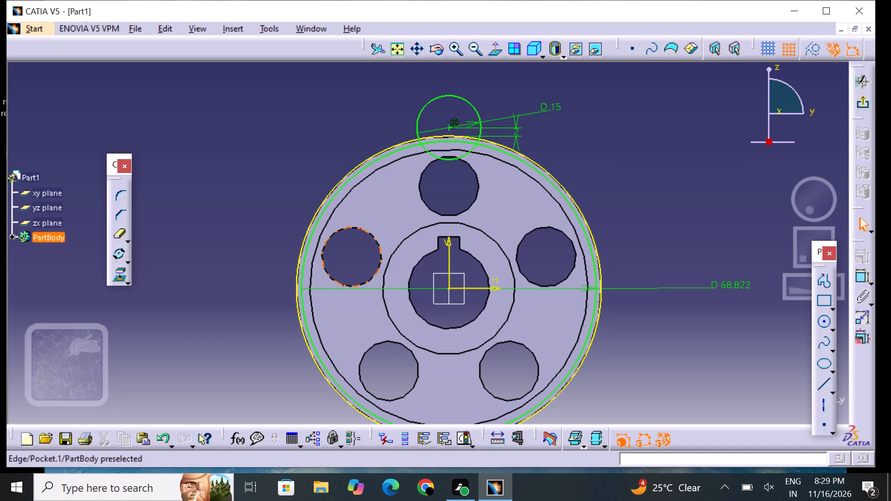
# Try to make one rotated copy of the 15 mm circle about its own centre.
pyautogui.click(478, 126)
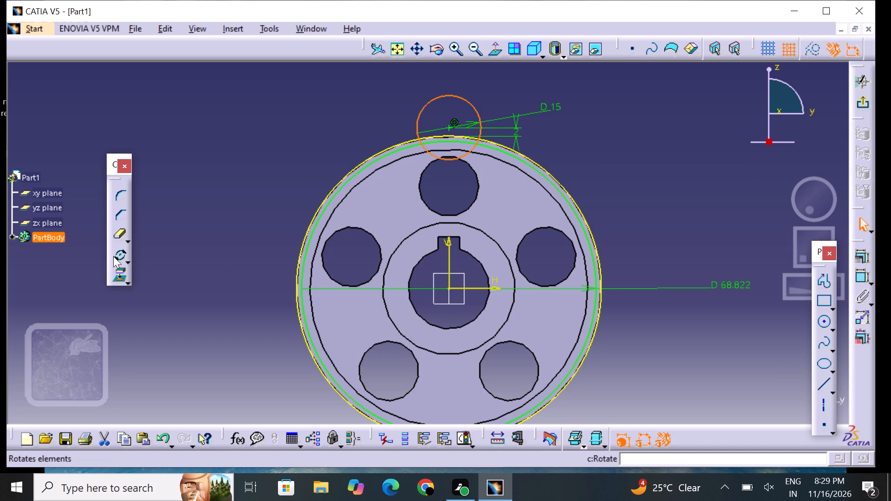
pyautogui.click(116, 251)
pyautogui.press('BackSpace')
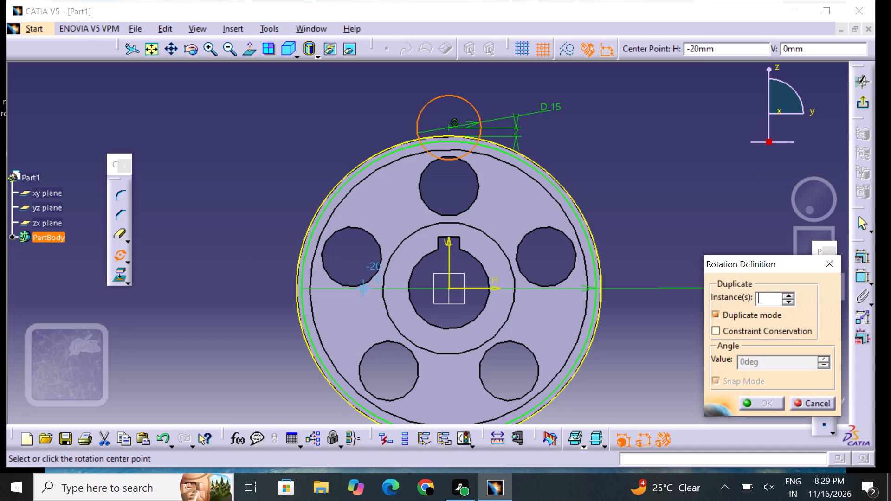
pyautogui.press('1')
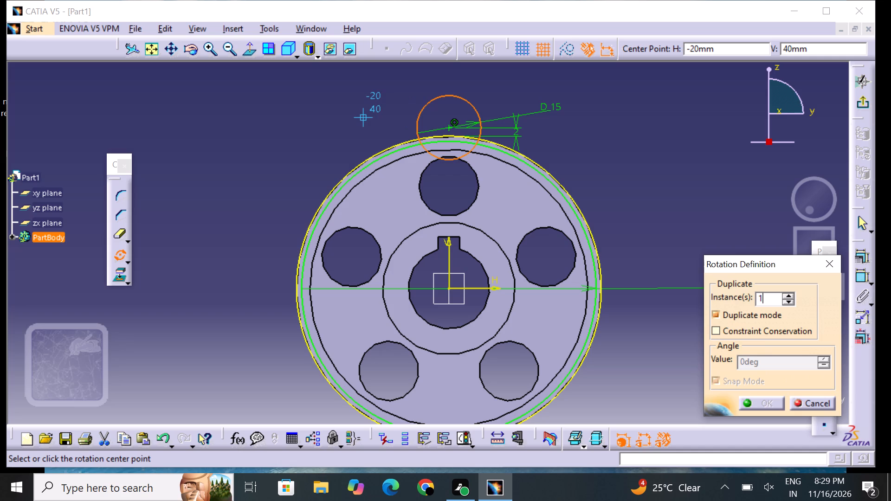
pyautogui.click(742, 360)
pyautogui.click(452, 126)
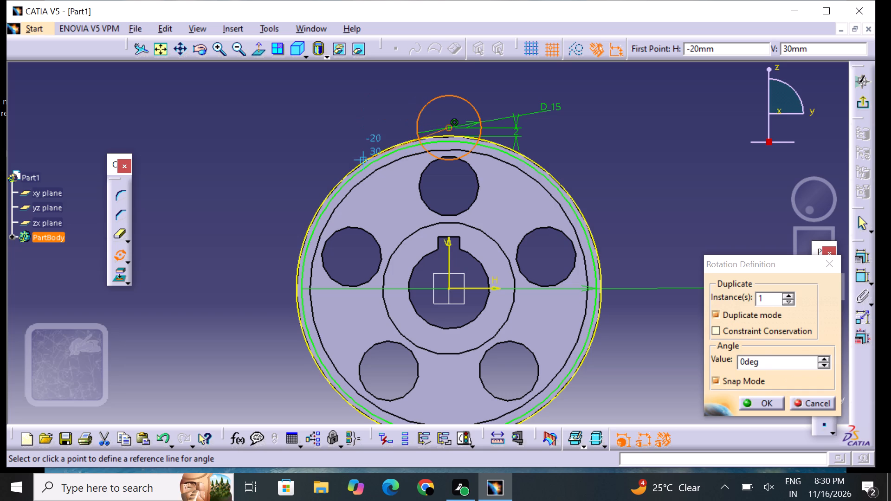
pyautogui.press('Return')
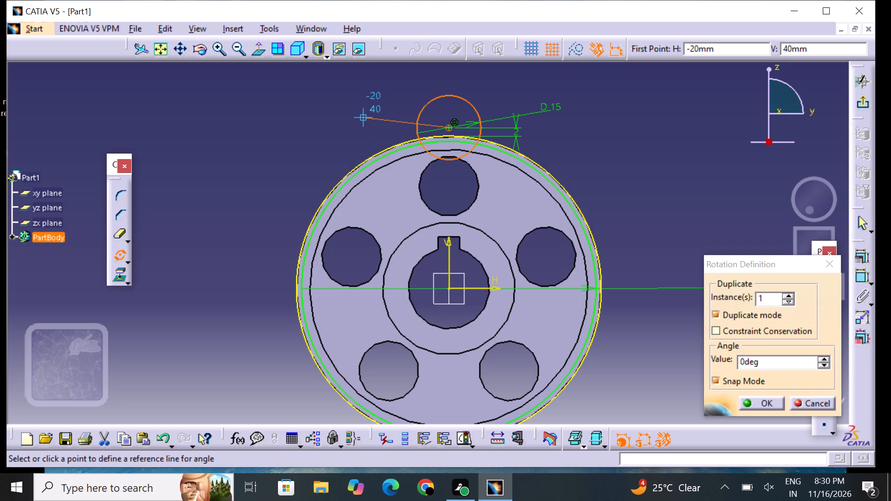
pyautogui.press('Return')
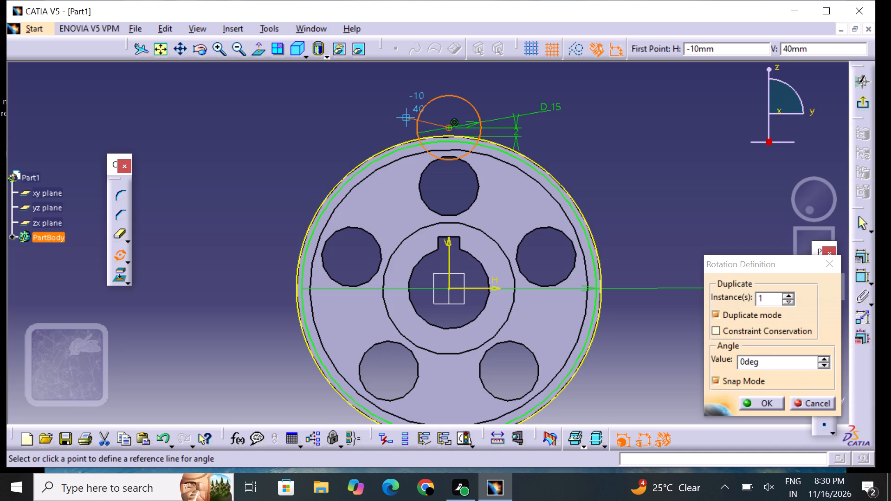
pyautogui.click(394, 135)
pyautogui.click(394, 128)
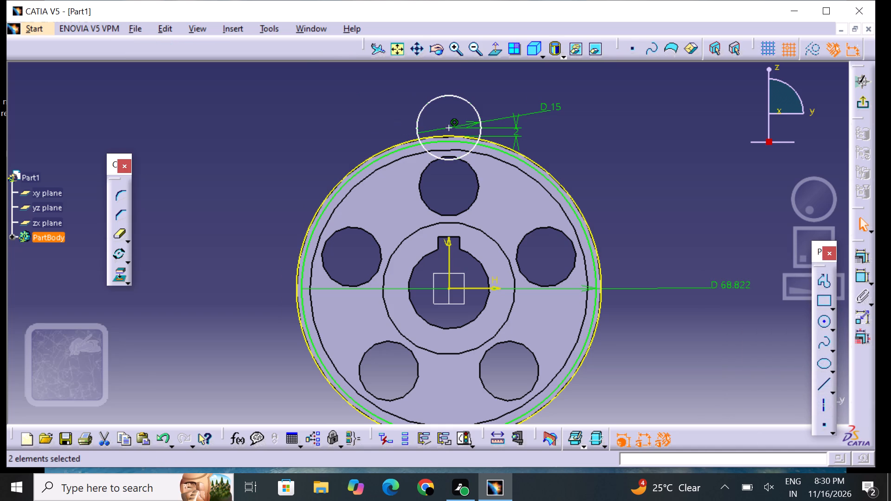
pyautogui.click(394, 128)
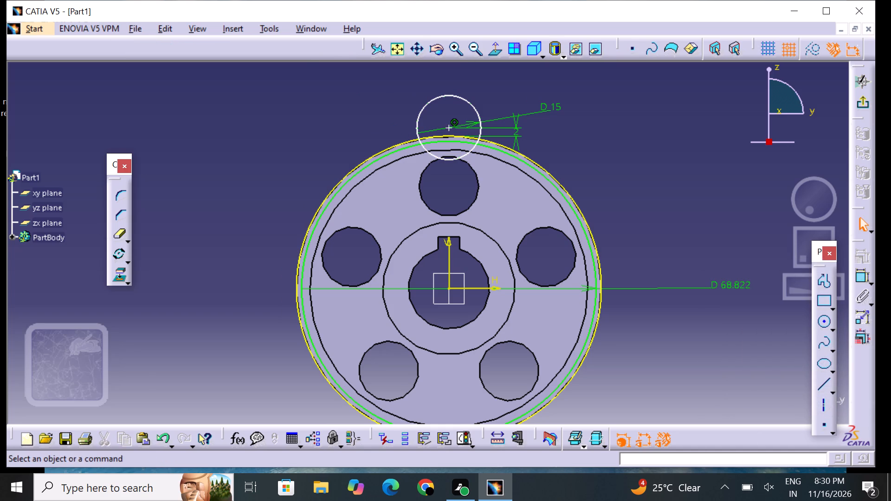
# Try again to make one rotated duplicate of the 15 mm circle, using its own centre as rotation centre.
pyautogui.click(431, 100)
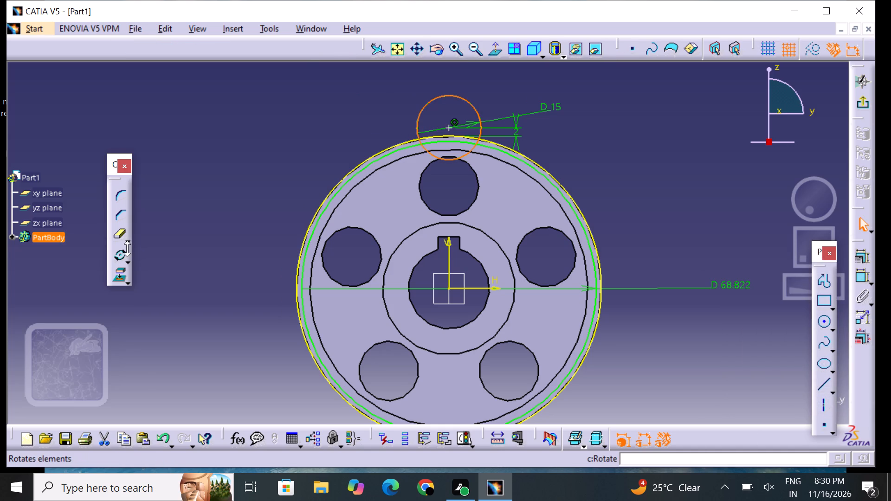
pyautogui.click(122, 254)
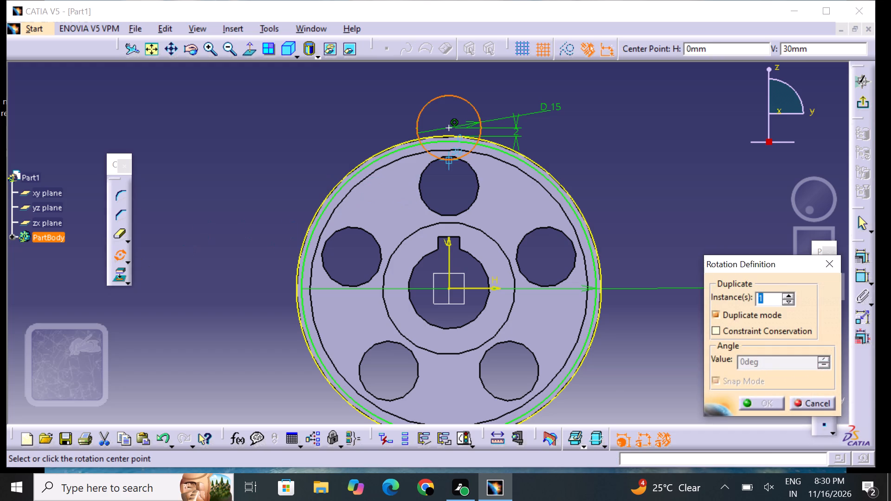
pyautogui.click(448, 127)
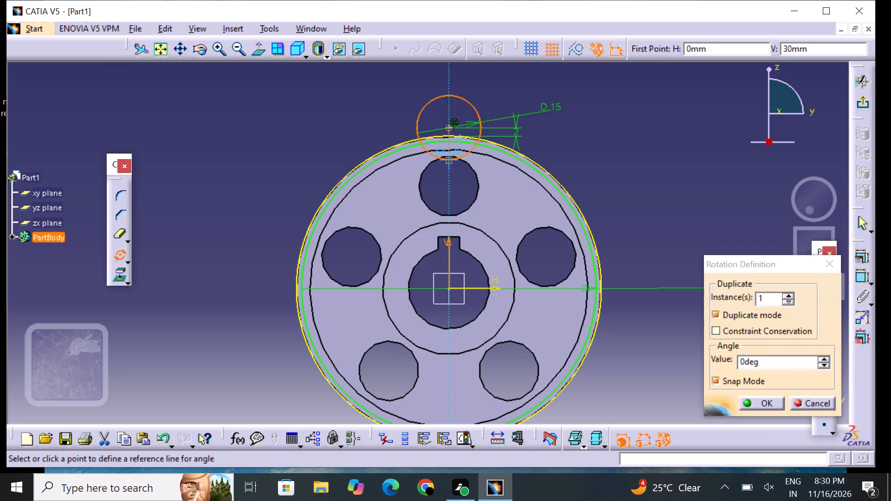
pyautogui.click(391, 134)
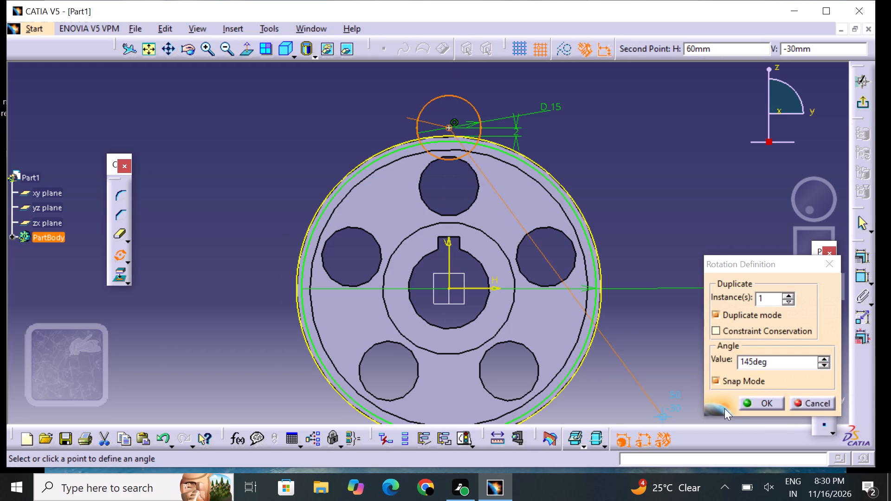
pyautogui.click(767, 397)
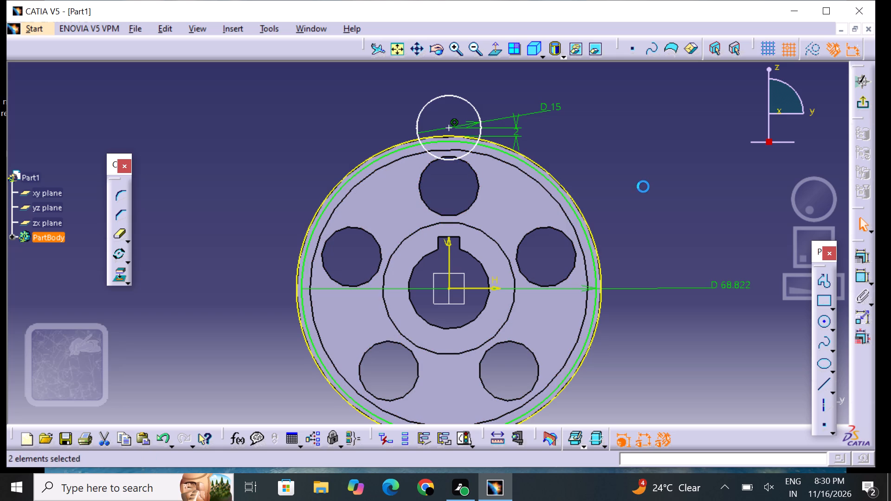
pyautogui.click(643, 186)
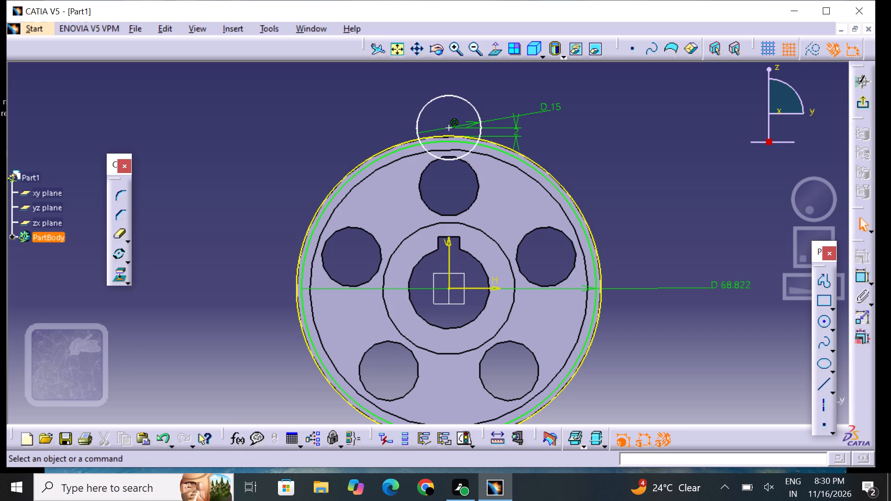
# Rotate one duplicate of the 15 mm circle about the sketch origin by about 15 degrees along the rim.
pyautogui.click(472, 150)
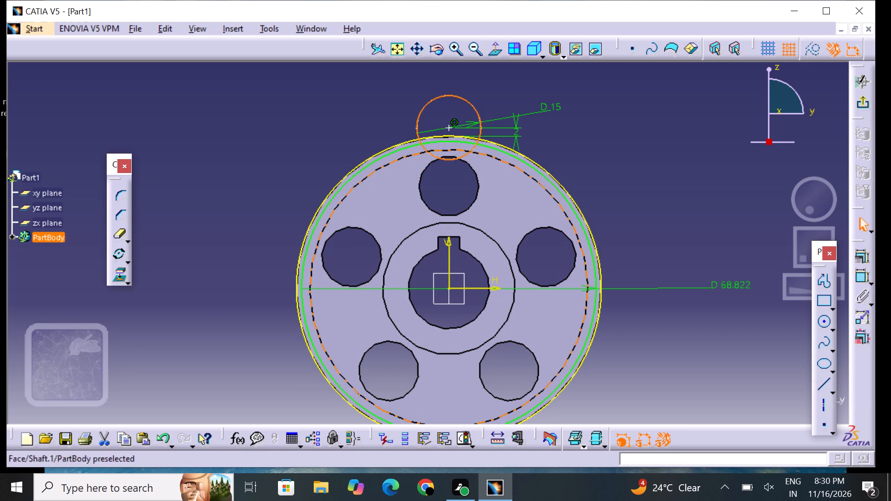
pyautogui.click(114, 254)
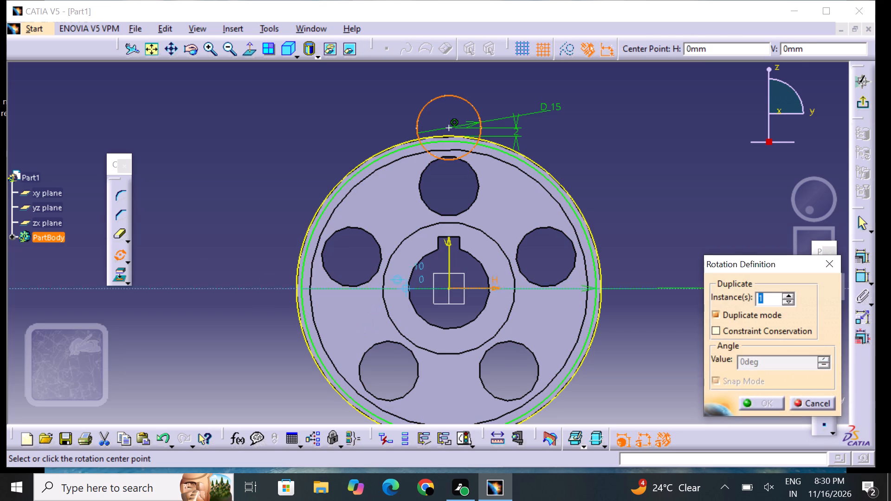
pyautogui.click(449, 289)
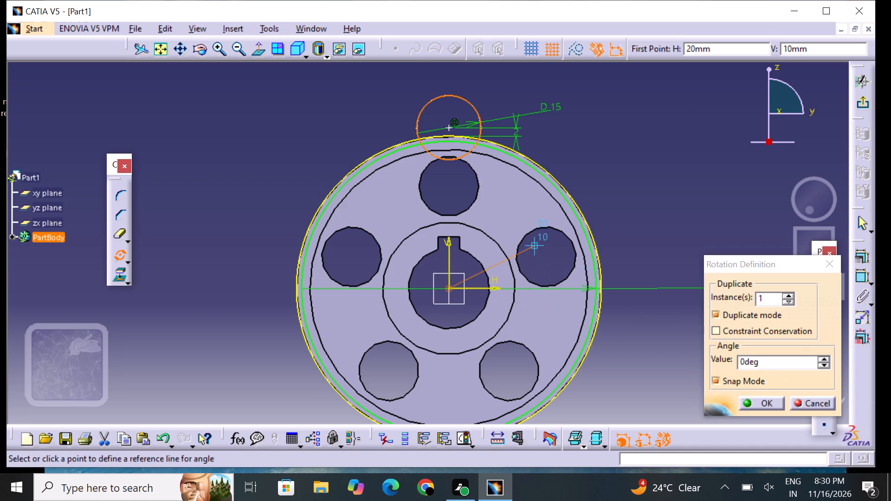
pyautogui.click(449, 126)
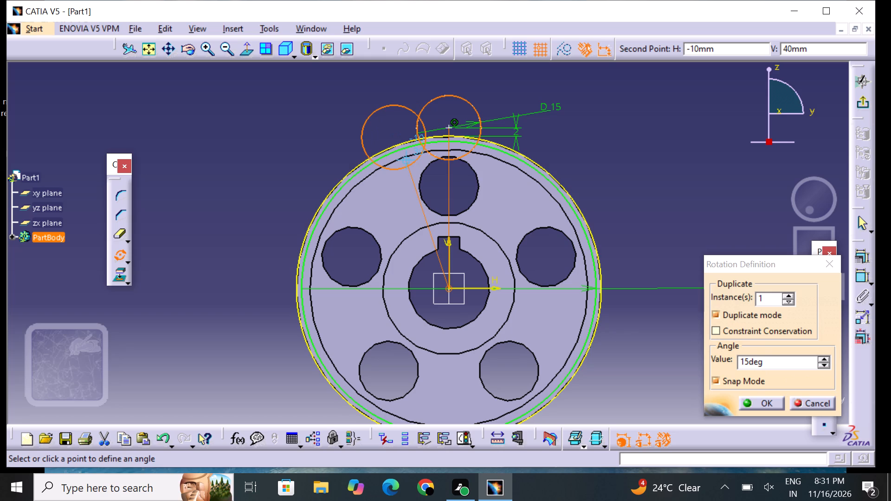
pyautogui.click(400, 137)
pyautogui.click(669, 213)
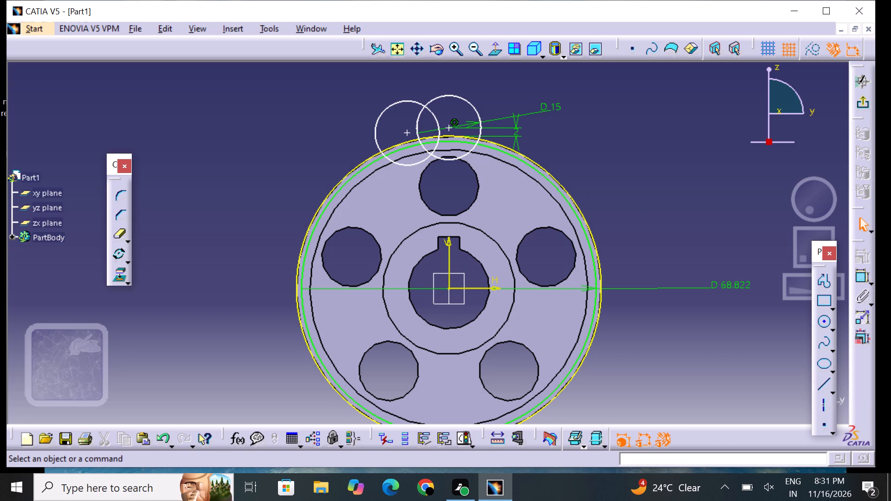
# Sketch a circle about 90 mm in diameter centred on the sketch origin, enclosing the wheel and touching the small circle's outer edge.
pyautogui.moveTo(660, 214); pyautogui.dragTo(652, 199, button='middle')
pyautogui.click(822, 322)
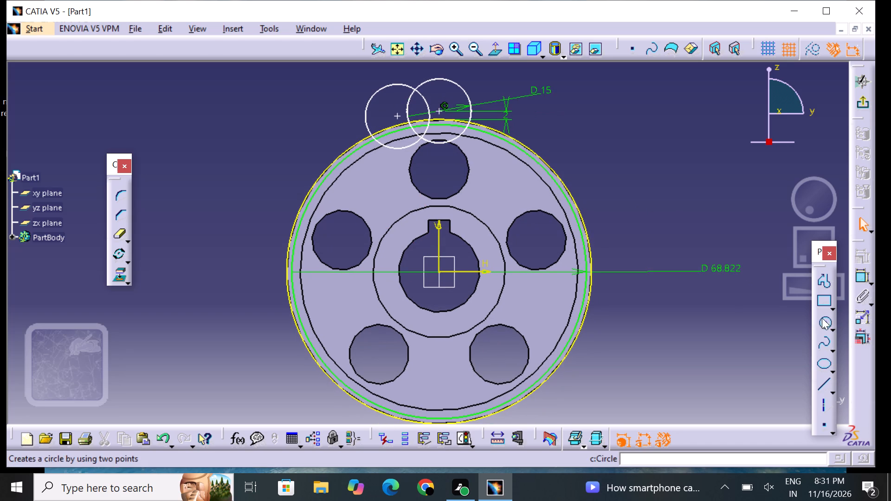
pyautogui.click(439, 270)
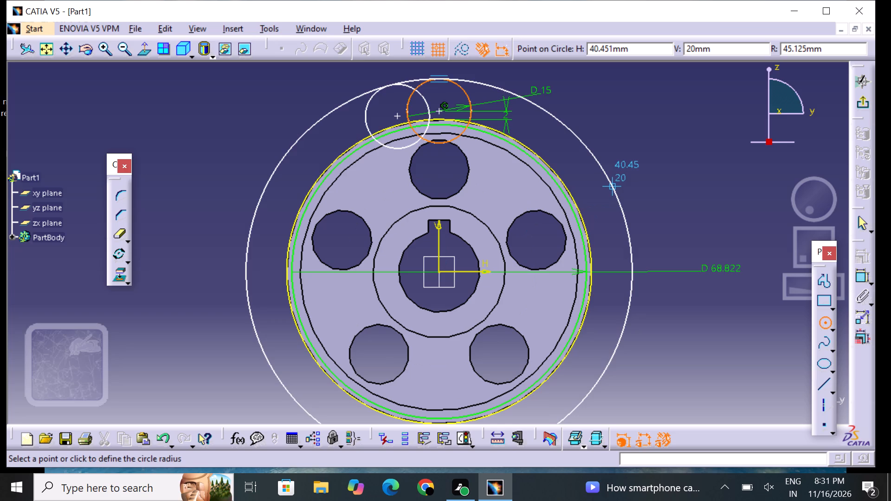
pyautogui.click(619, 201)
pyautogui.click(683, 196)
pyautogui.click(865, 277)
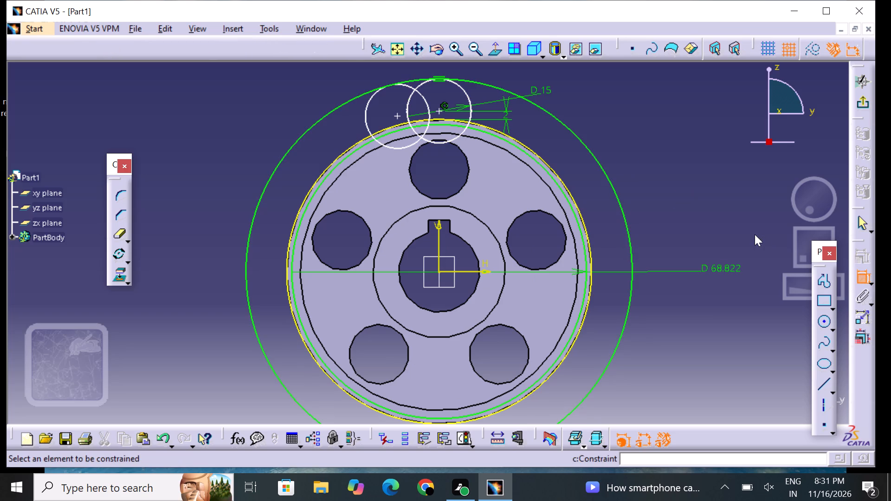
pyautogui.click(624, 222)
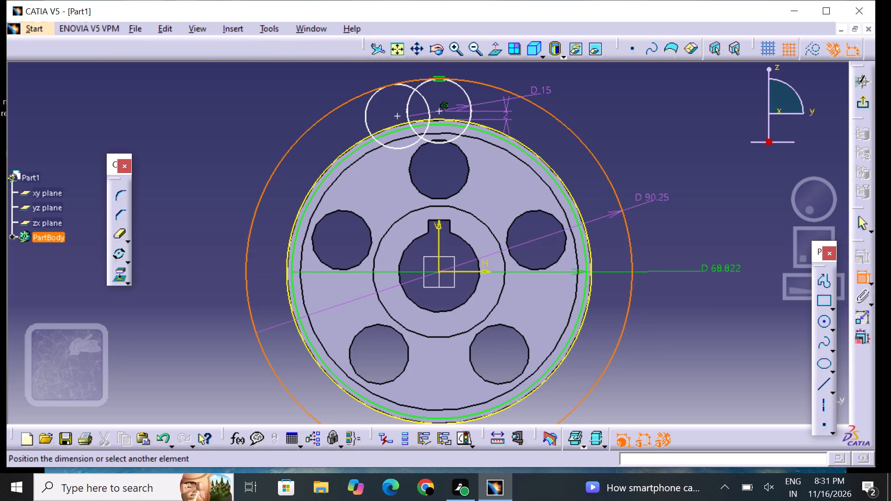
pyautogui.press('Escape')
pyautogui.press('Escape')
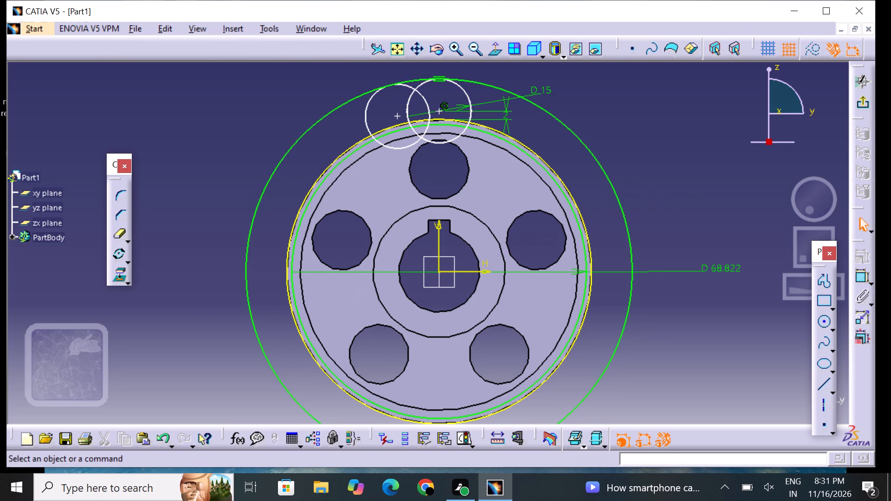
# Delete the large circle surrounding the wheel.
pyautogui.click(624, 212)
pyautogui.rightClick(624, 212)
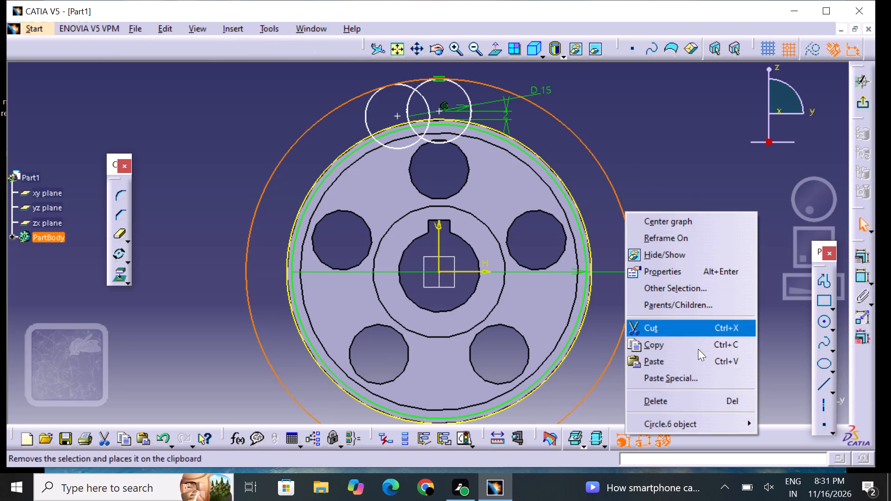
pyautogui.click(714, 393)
# Sketch a circle centred on the sketch origin, passing through the web holes.
pyautogui.click(830, 329)
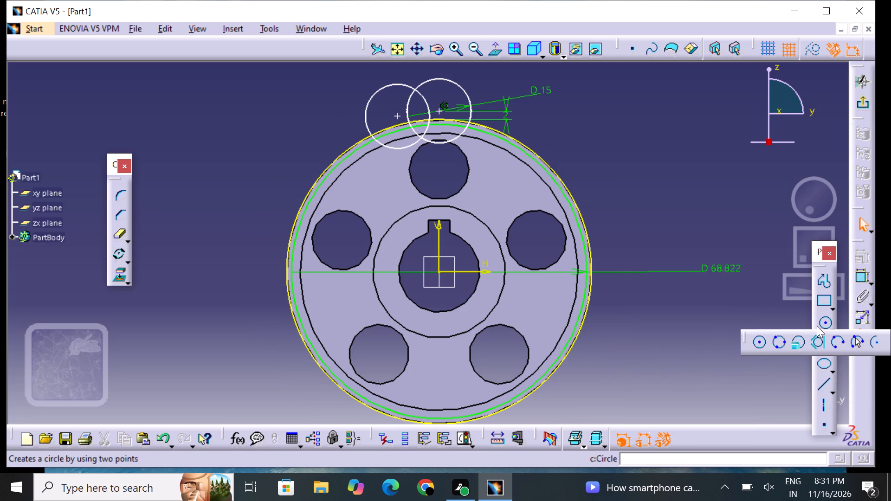
pyautogui.click(755, 347)
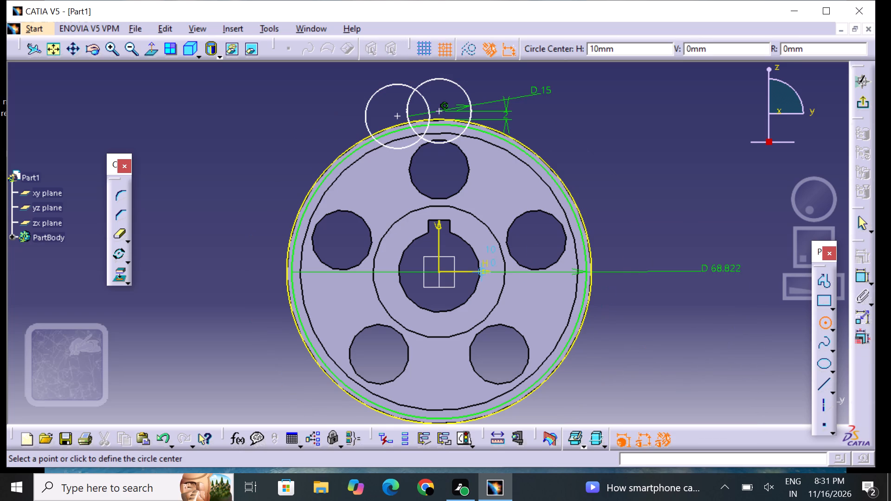
pyautogui.click(443, 270)
pyautogui.click(525, 237)
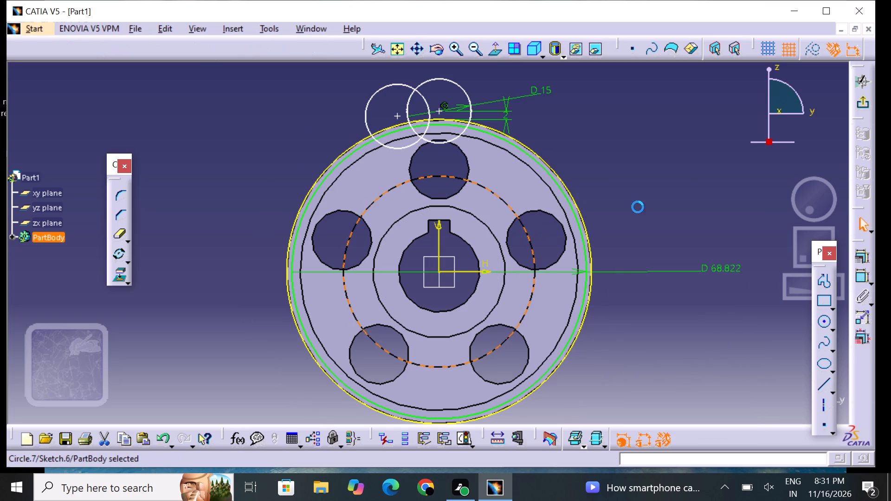
# Dimension the origin-centred circle passing through the web holes and set its diameter to 82.5 mm.
pyautogui.click(644, 202)
pyautogui.click(864, 281)
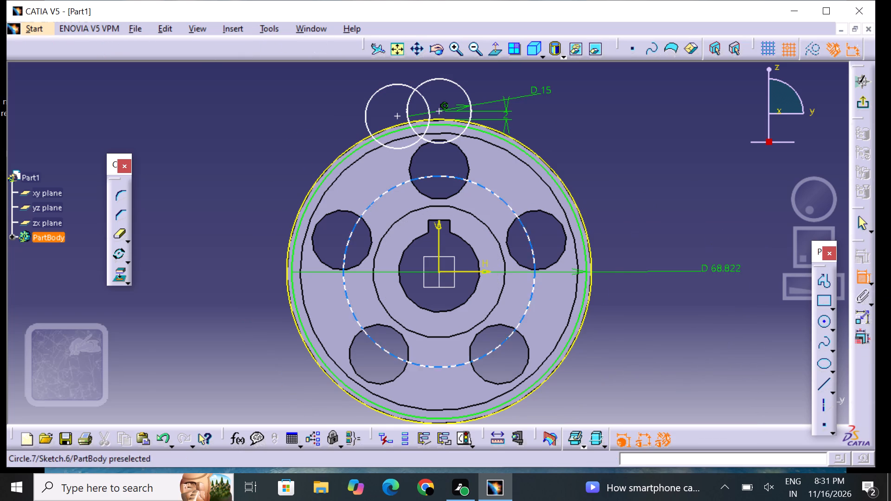
pyautogui.click(523, 229)
pyautogui.click(601, 197)
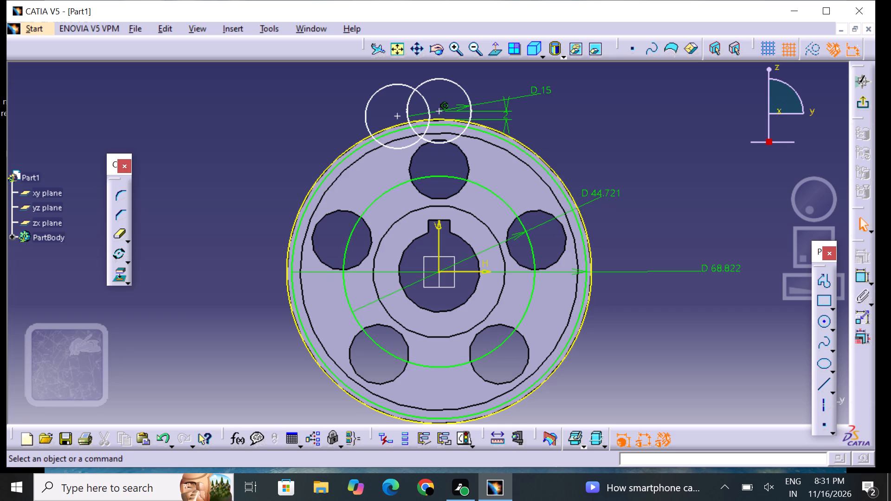
pyautogui.doubleClick(604, 194)
pyautogui.press('BackSpace')
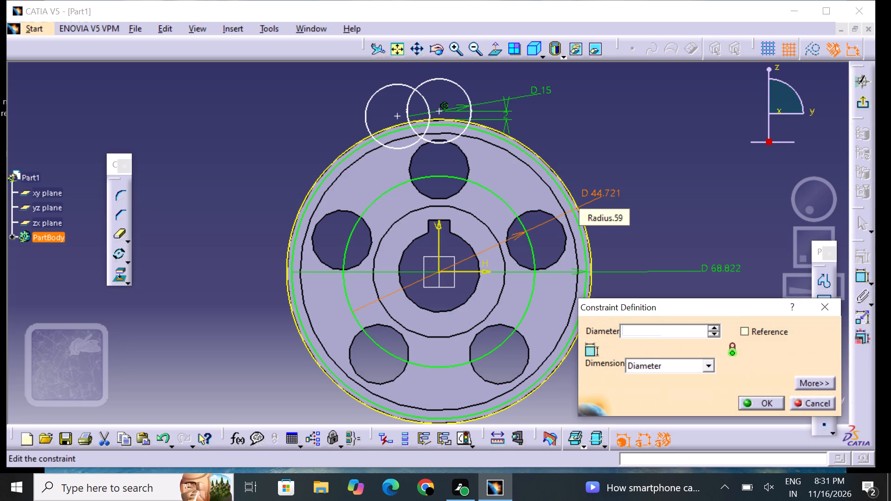
pyautogui.write('83')
pyautogui.press('BackSpace')
pyautogui.write('2.5')
pyautogui.press('Return')
pyautogui.moveTo(642, 204); pyautogui.dragTo(643, 209)
pyautogui.moveTo(643, 218); pyautogui.dragTo(635, 202, button='middle')
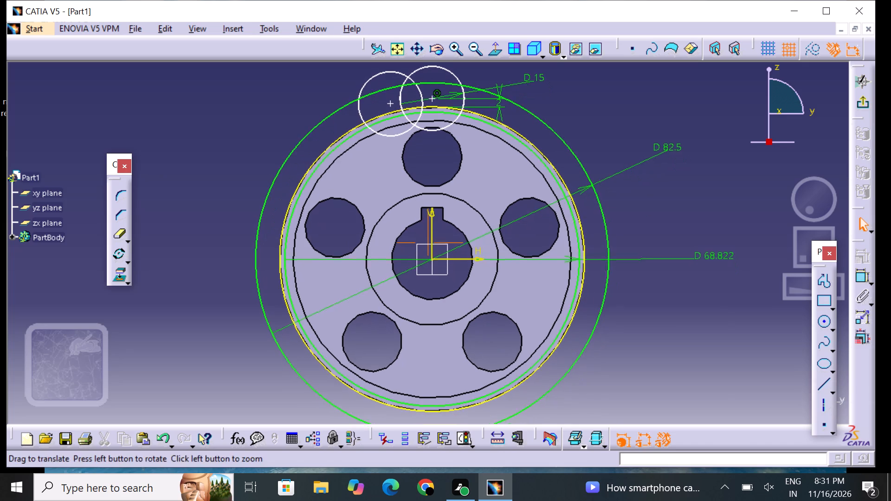
pyautogui.moveTo(635, 202); pyautogui.dragTo(635, 202, button='middle')
pyautogui.click(483, 51)
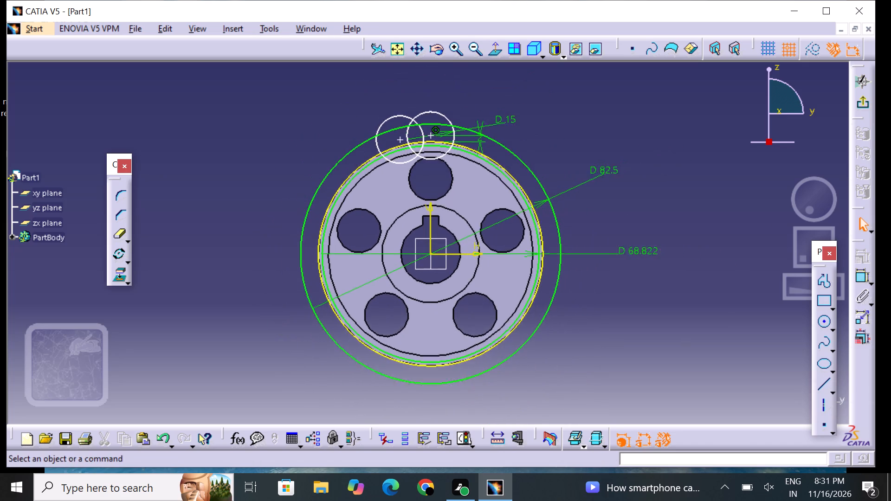
pyautogui.moveTo(568, 134); pyautogui.dragTo(541, 152, button='middle')
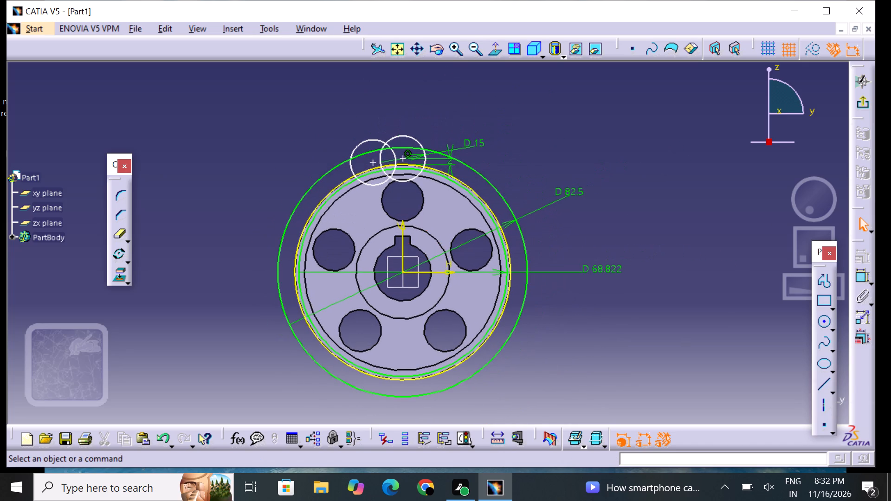
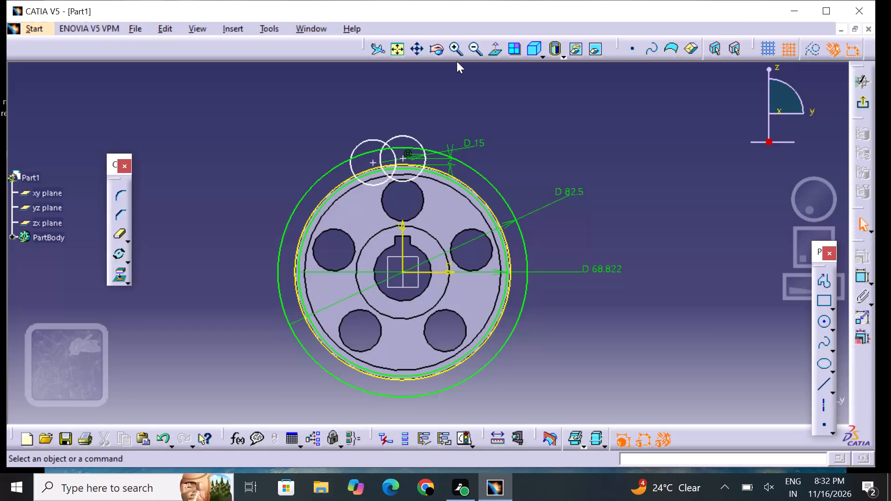
# Trim away the portions of both 15 mm circles that lie outside the 82.5 mm circle, leaving their overlap's pointed tip.
pyautogui.click(458, 53)
pyautogui.moveTo(439, 83); pyautogui.dragTo(452, 109, button='middle')
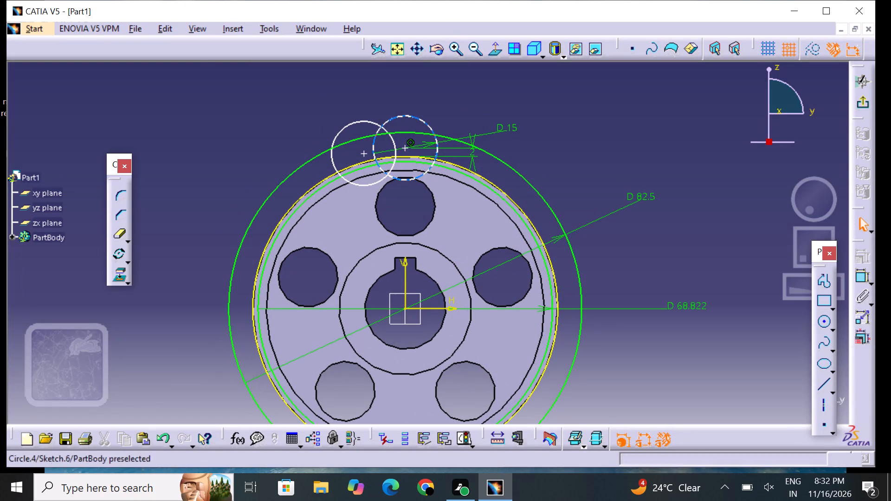
pyautogui.doubleClick(121, 235)
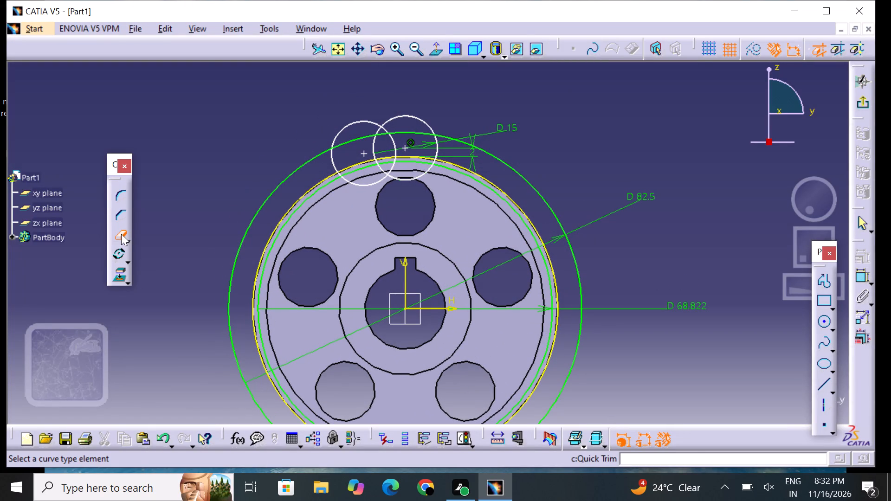
pyautogui.click(350, 124)
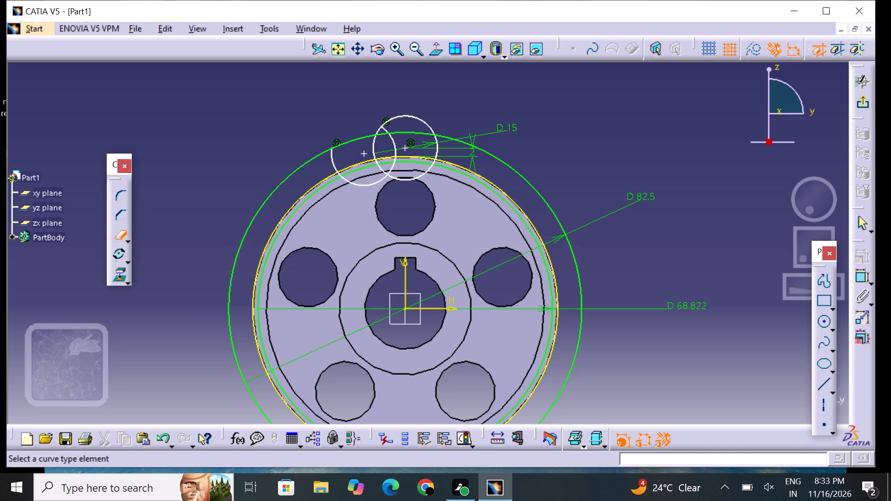
pyautogui.tripleClick(391, 50)
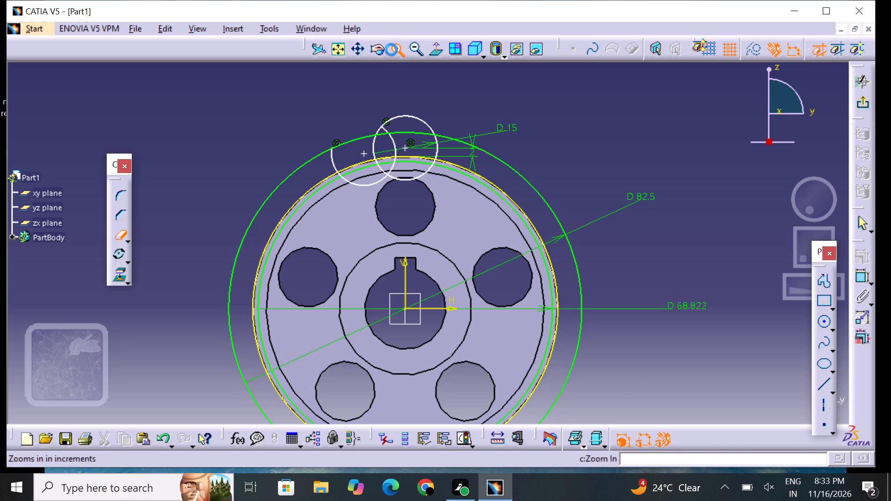
pyautogui.moveTo(403, 100); pyautogui.dragTo(454, 250, button='middle')
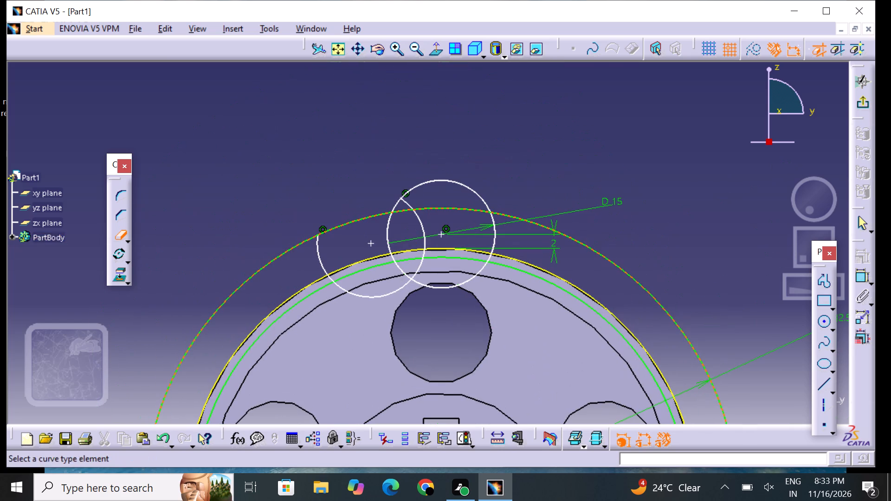
pyautogui.click(421, 183)
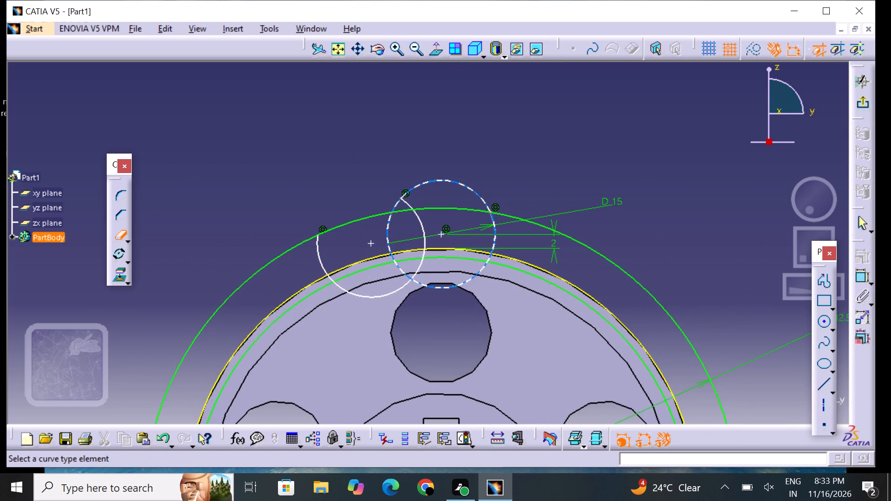
pyautogui.click(465, 183)
pyautogui.click(452, 184)
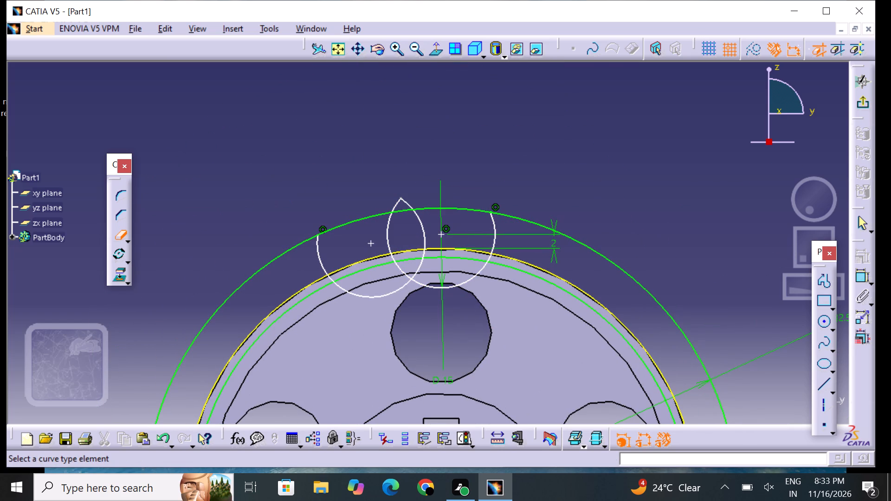
# Trim the second 15 mm circle's lower arc and far-side arc outside its overlap with the first circle.
pyautogui.click(117, 233)
pyautogui.doubleClick(118, 230)
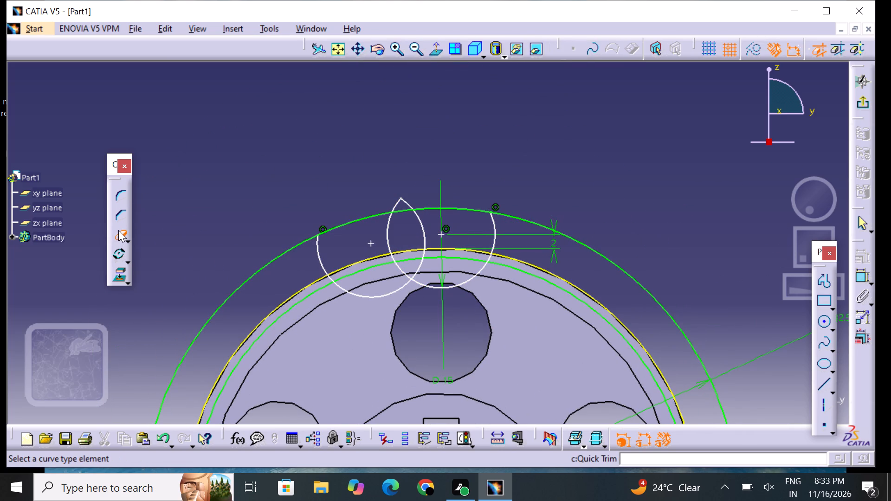
pyautogui.click(490, 224)
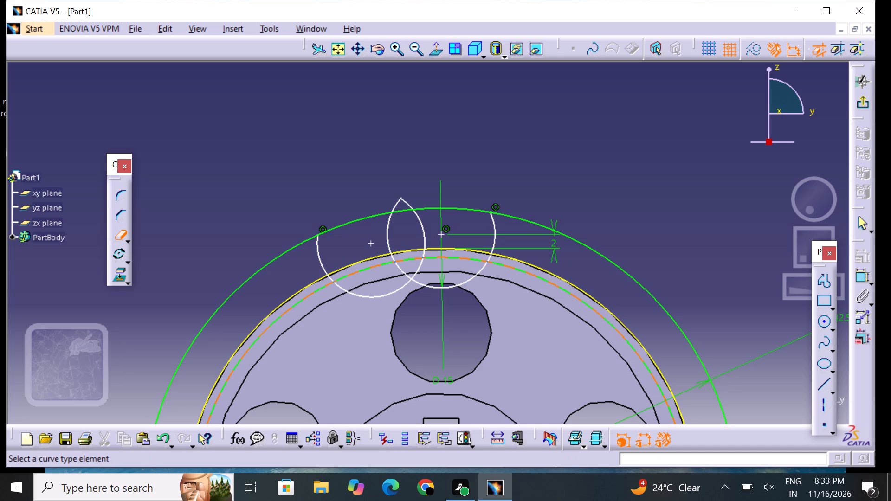
pyautogui.click(492, 223)
pyautogui.click(480, 274)
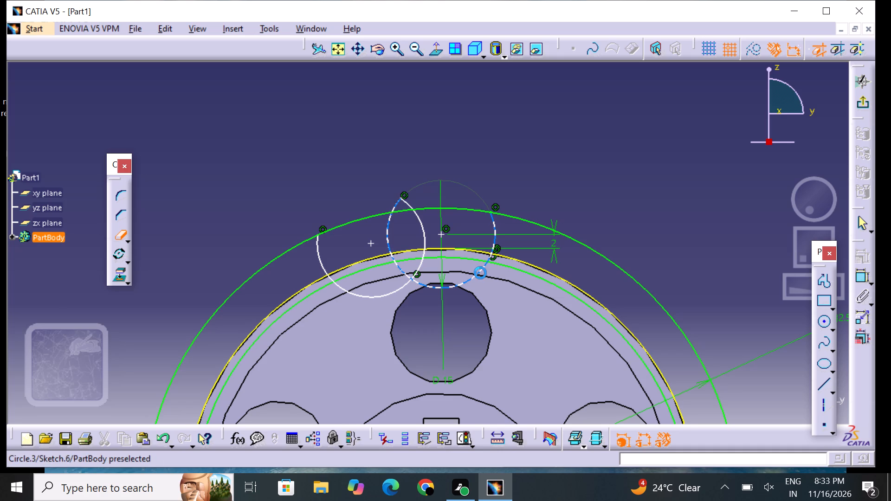
pyautogui.click(477, 272)
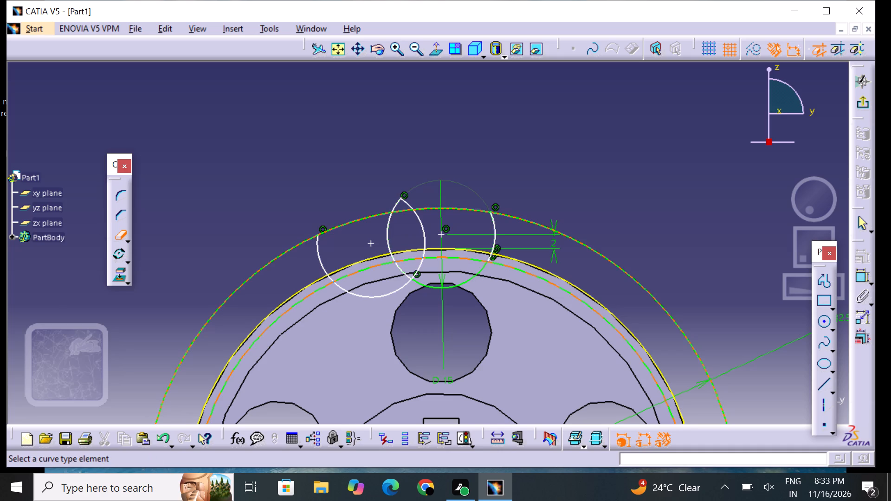
pyautogui.click(494, 239)
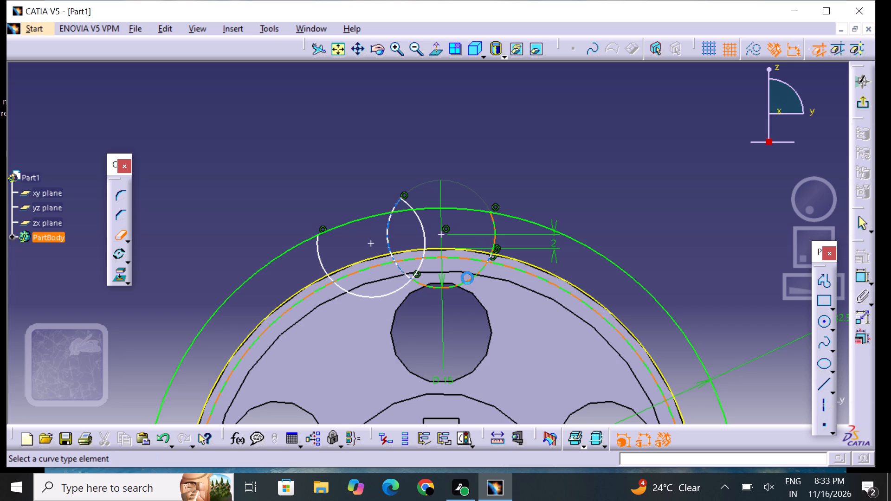
pyautogui.click(468, 283)
pyautogui.click(494, 243)
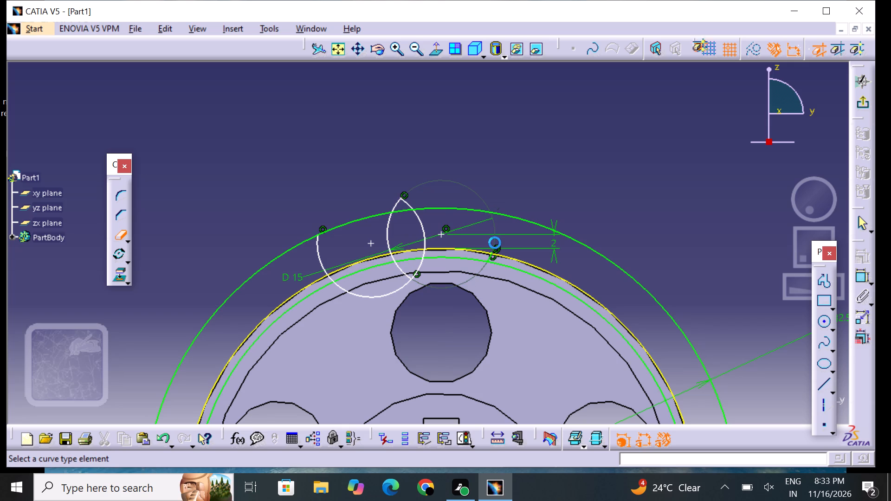
pyautogui.click(487, 257)
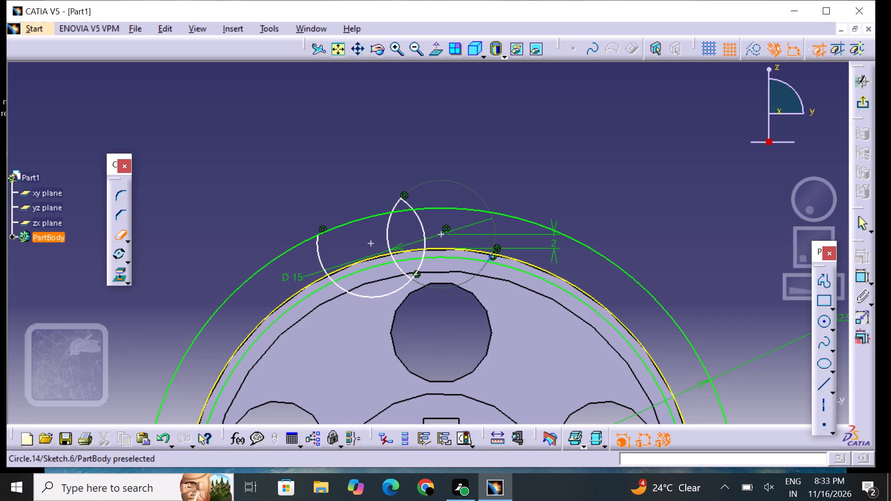
# Trim the first small circle's arcs outside the overlap and the second circle's leftover fragment, keeping only the lens-shaped outline.
pyautogui.click(126, 236)
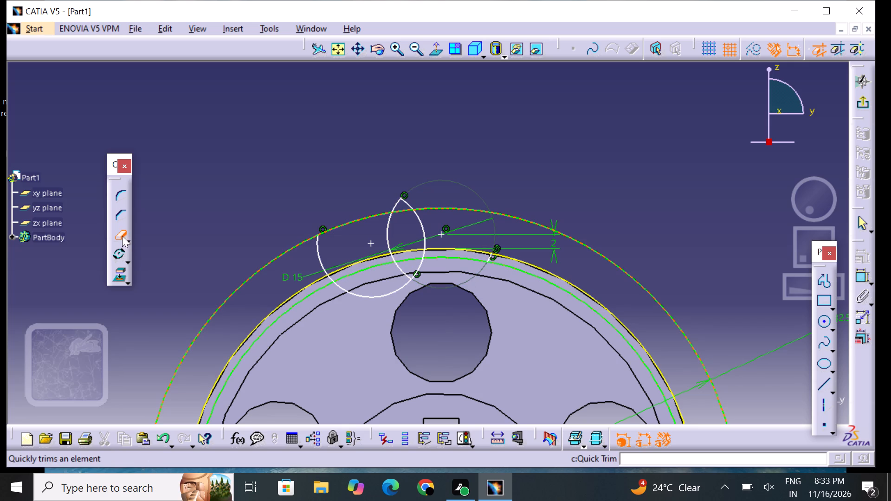
pyautogui.click(121, 235)
pyautogui.click(121, 234)
pyautogui.doubleClick(120, 234)
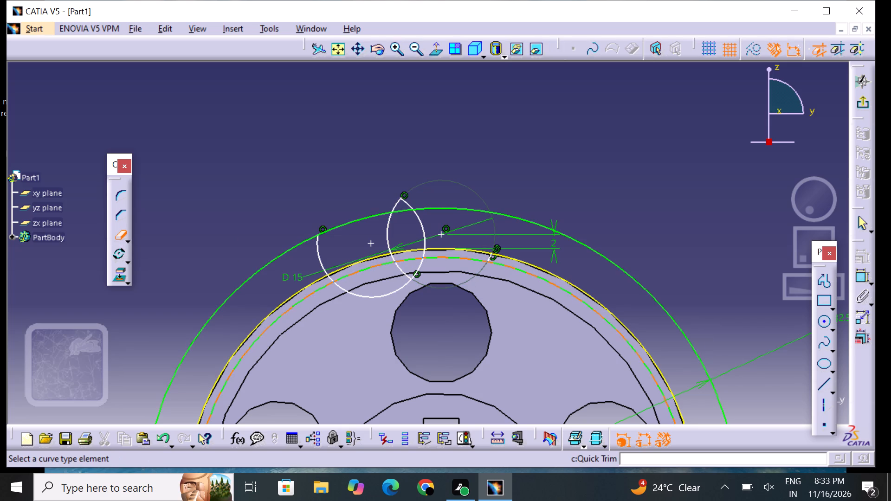
pyautogui.click(316, 255)
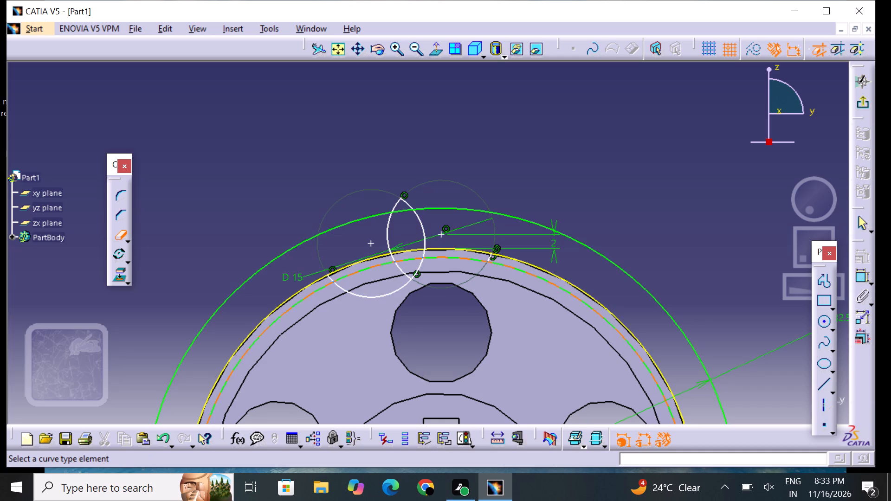
pyautogui.click(366, 299)
pyautogui.click(376, 295)
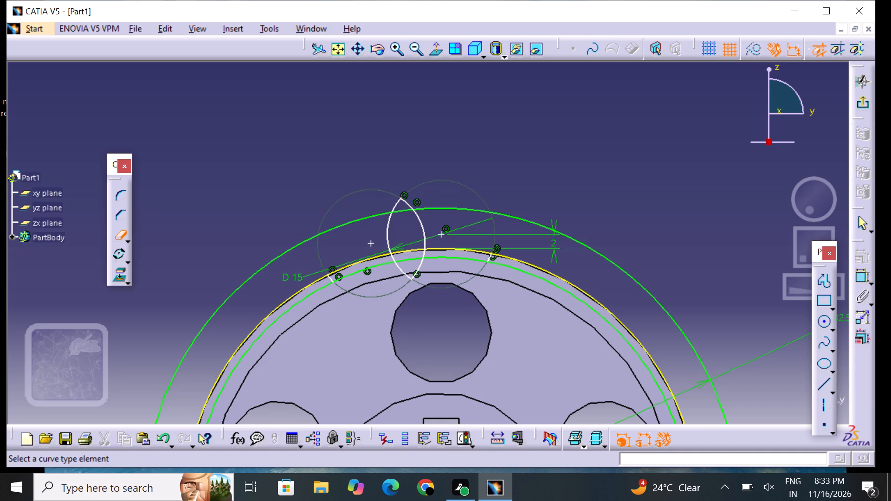
pyautogui.click(331, 278)
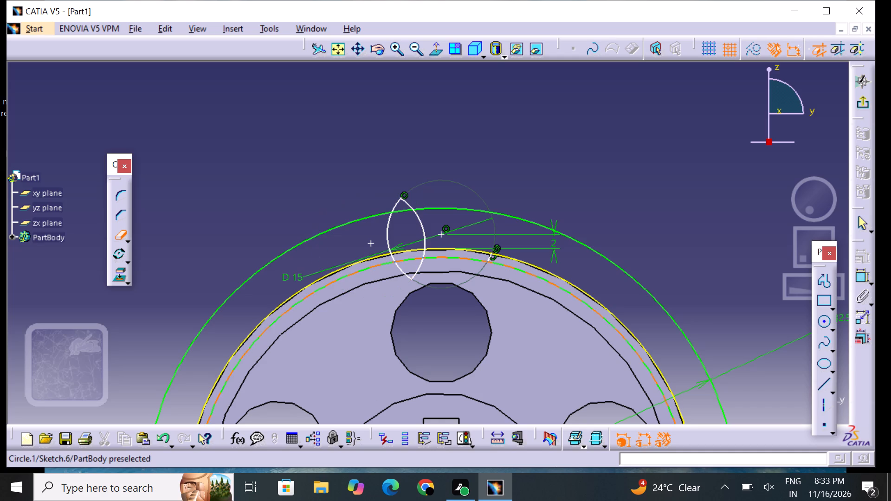
pyautogui.click(491, 257)
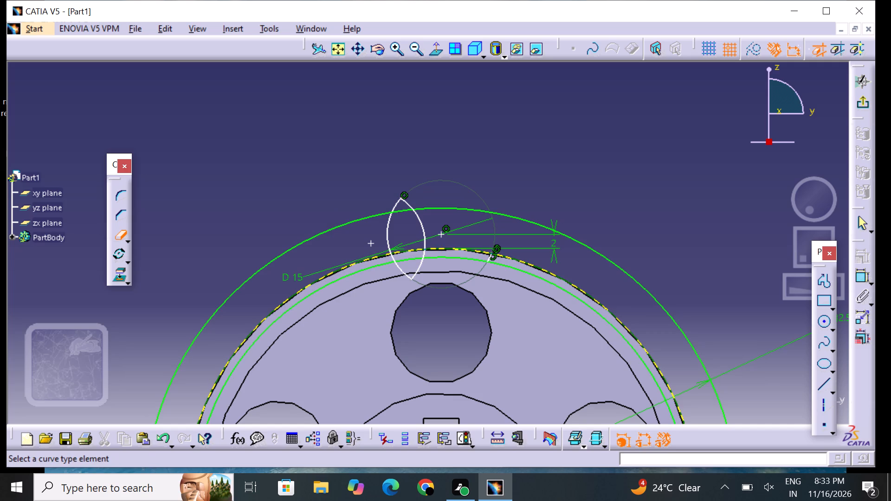
pyautogui.click(490, 257)
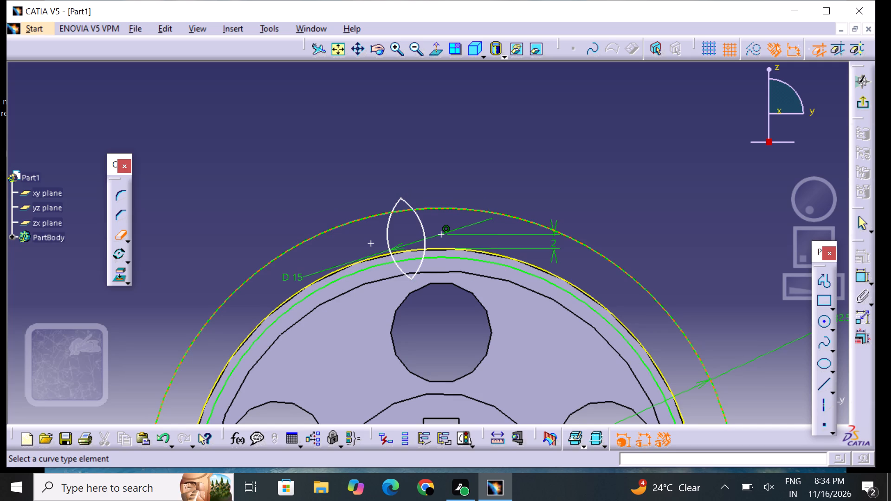
# Trim both lens arcs where their pointed tip extends beyond the 82.5 mm circle.
pyautogui.click(405, 202)
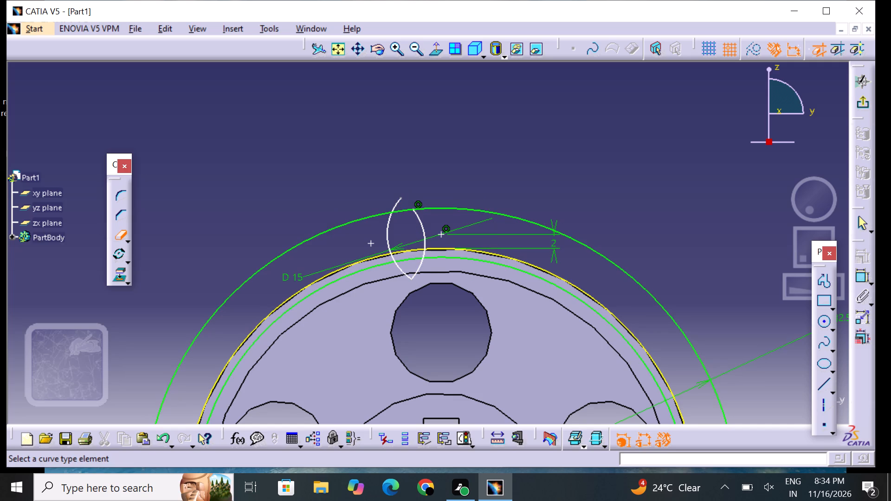
pyautogui.click(399, 199)
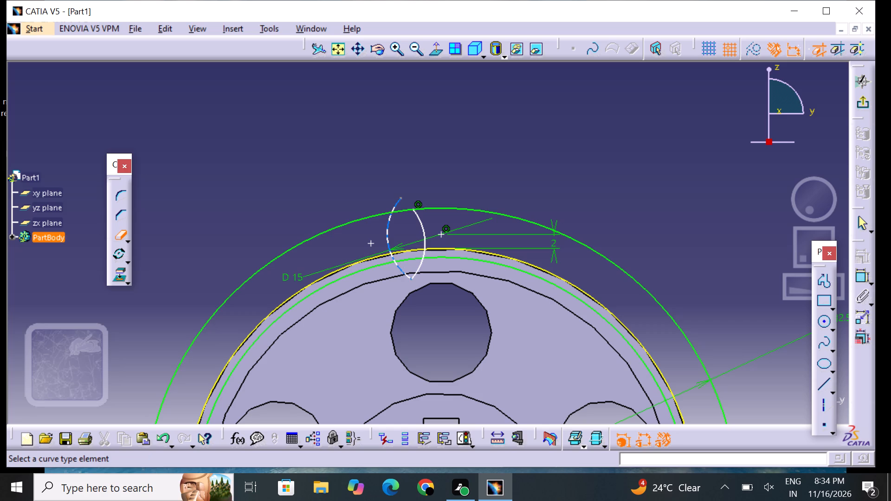
pyautogui.click(396, 205)
pyautogui.click(398, 204)
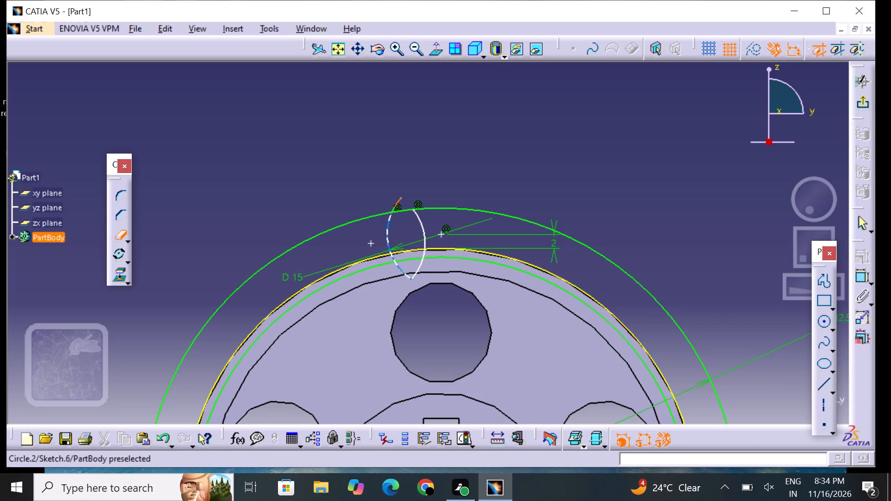
pyautogui.click(401, 202)
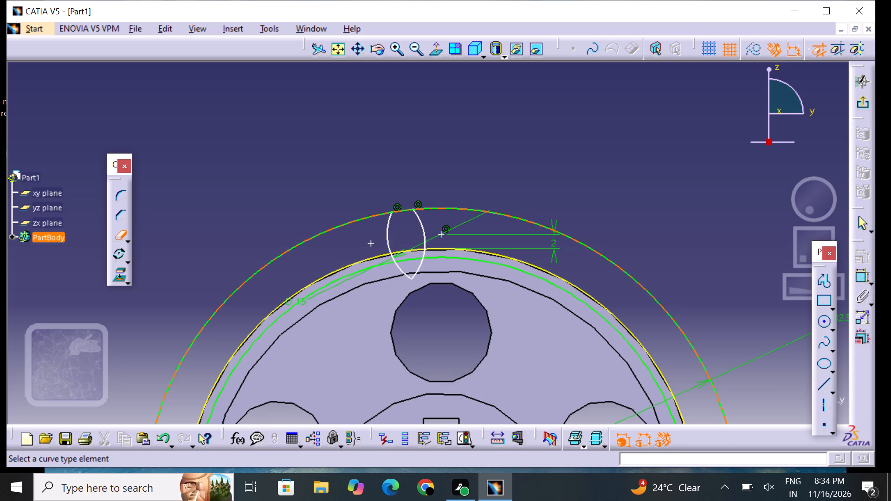
# Trim the 82.5 mm circle down to the short arc joining the two tooth flanks.
pyautogui.click(324, 230)
pyautogui.click(458, 197)
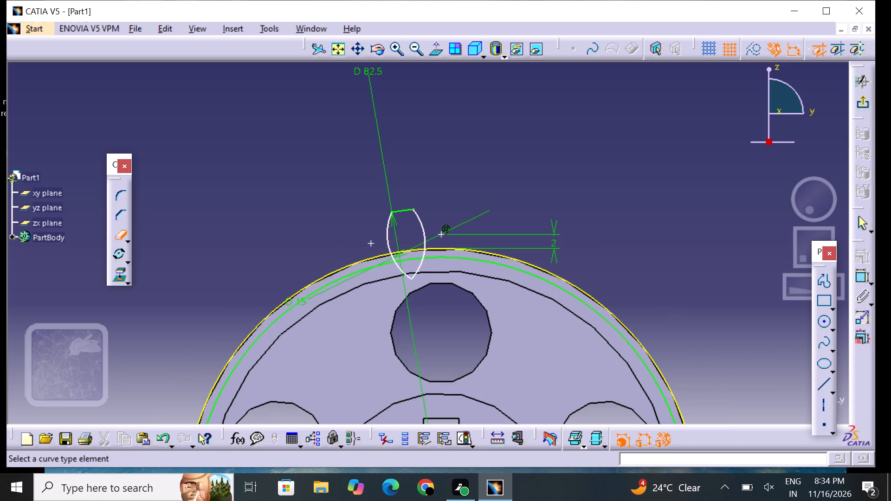
# Trim the pointed lower ends of both tooth flanks inside the 68.822 mm circle.
pyautogui.moveTo(455, 195); pyautogui.dragTo(440, 164, button='middle')
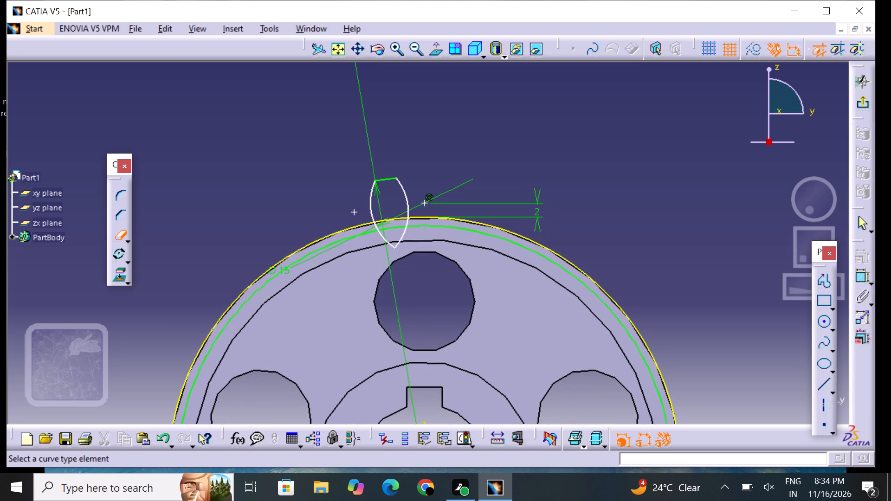
pyautogui.click(116, 236)
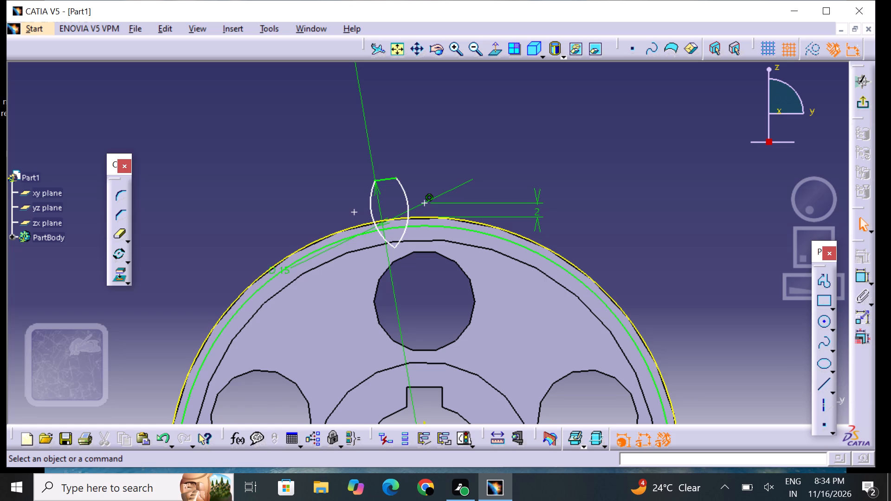
pyautogui.click(120, 237)
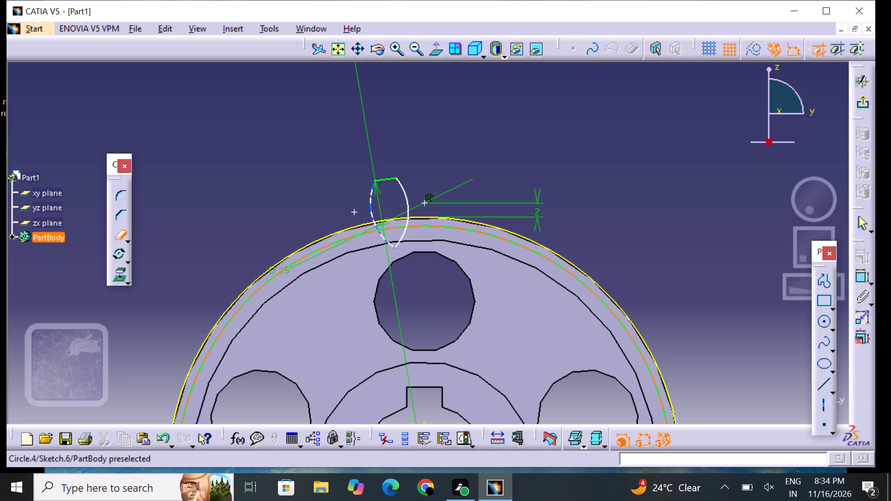
pyautogui.click(389, 240)
pyautogui.click(402, 237)
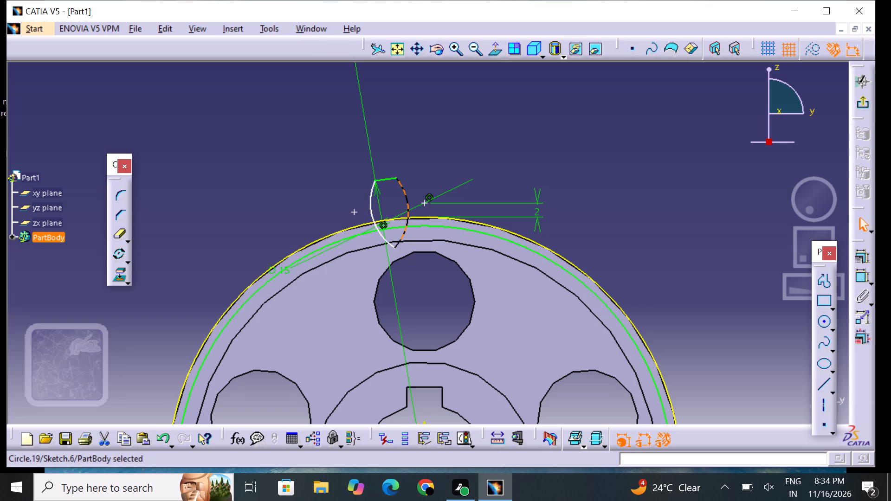
pyautogui.doubleClick(122, 235)
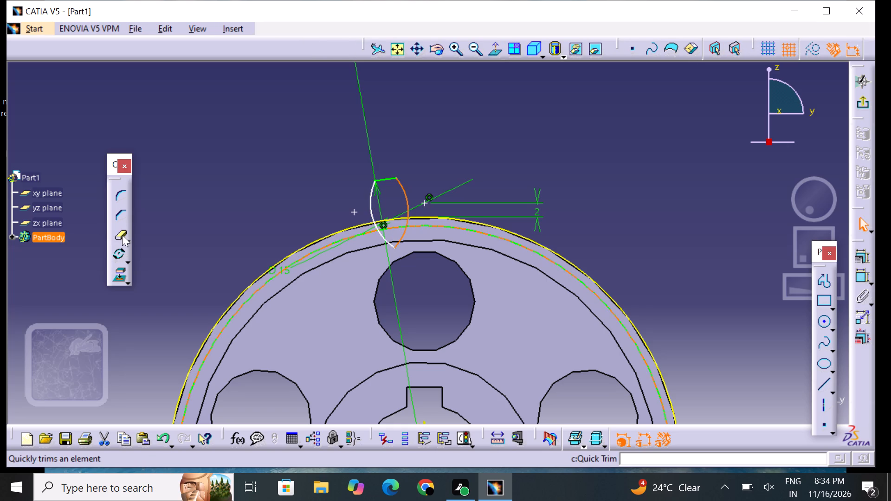
pyautogui.click(386, 241)
pyautogui.click(404, 235)
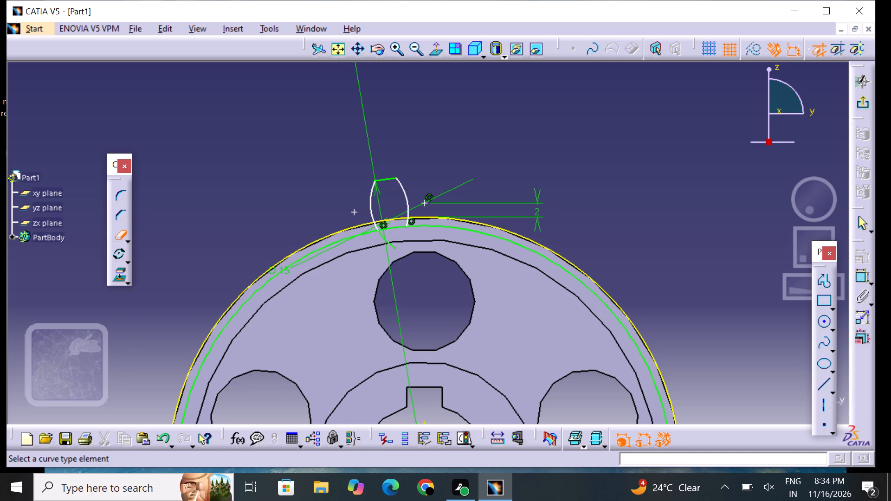
pyautogui.click(391, 245)
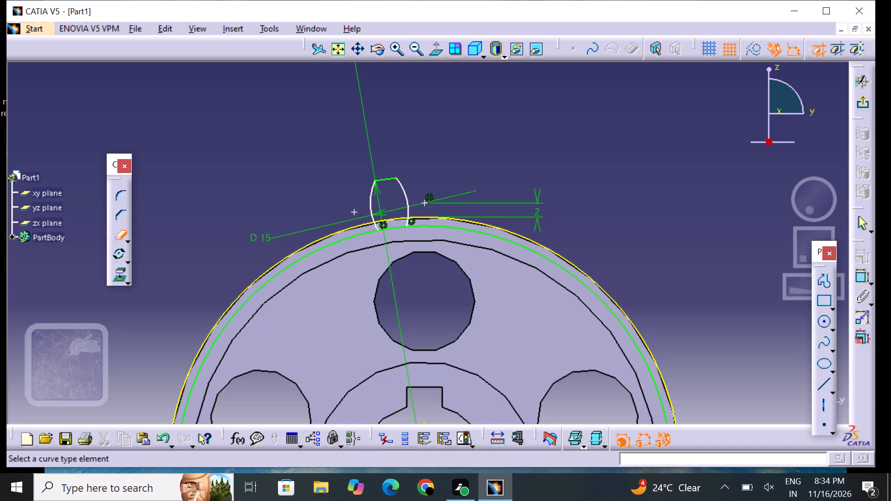
# Trim the lower ends of both tooth flanks back to the projected outer rim circle.
pyautogui.click(400, 46)
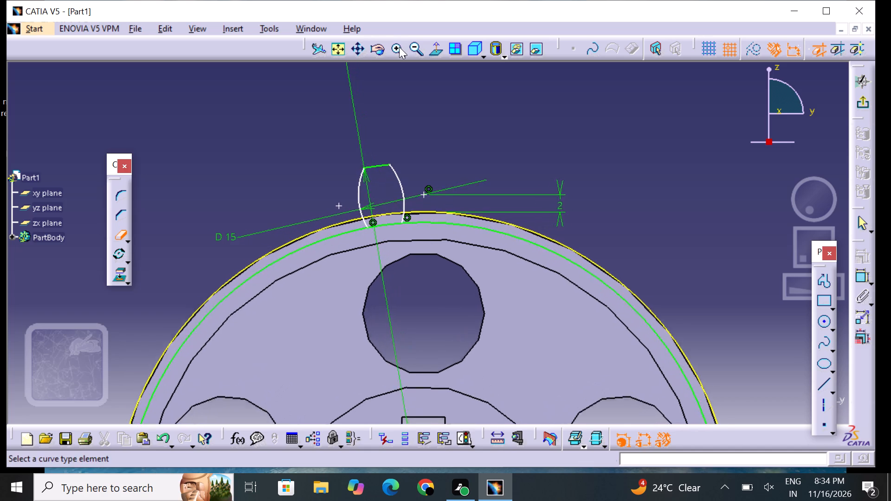
pyautogui.click(355, 220)
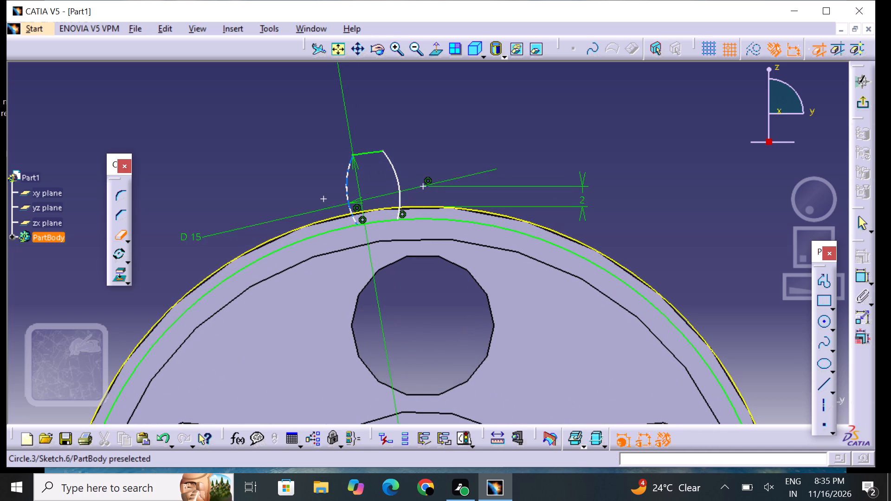
pyautogui.click(355, 218)
pyautogui.click(353, 220)
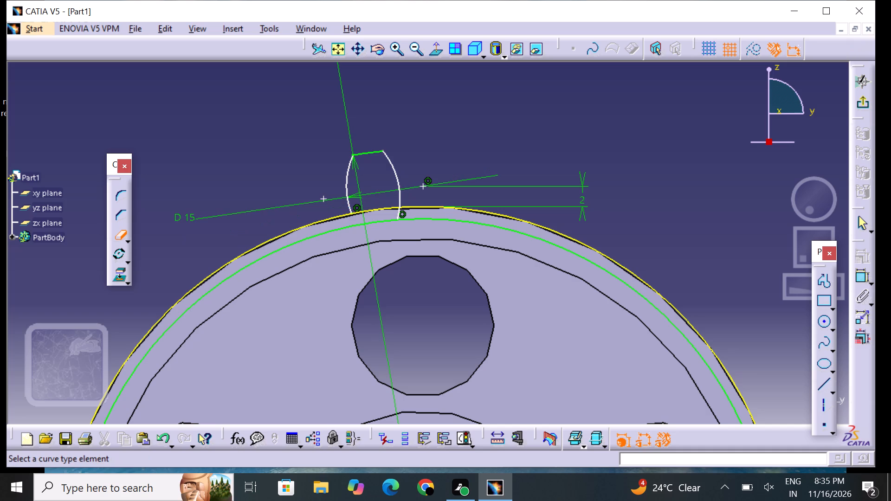
pyautogui.click(400, 214)
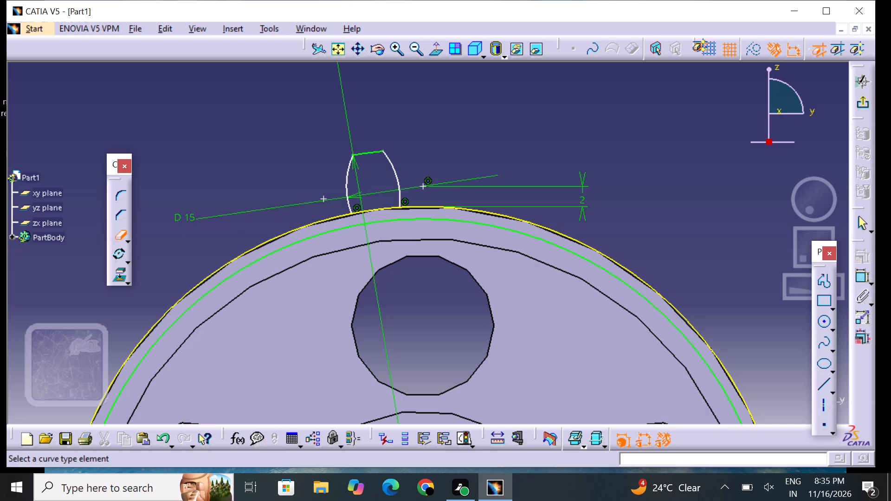
pyautogui.click(118, 232)
pyautogui.click(118, 232)
pyautogui.click(118, 232)
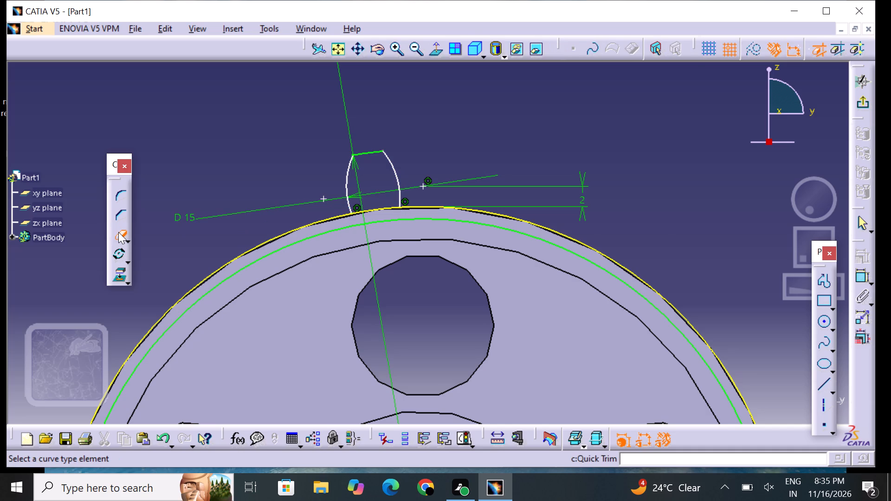
# Reposition the tooth tip arc's radius dimension so its line runs between the two tooth flanks.
pyautogui.click(473, 50)
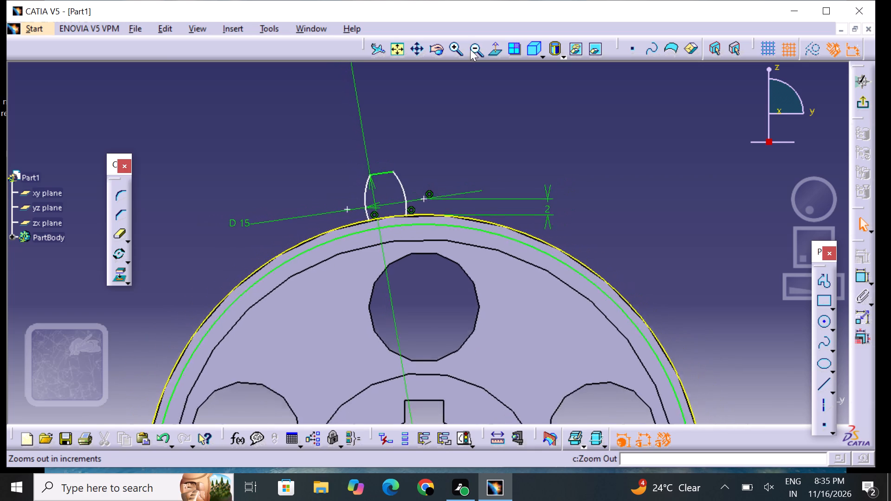
pyautogui.moveTo(443, 131); pyautogui.dragTo(442, 116, button='middle')
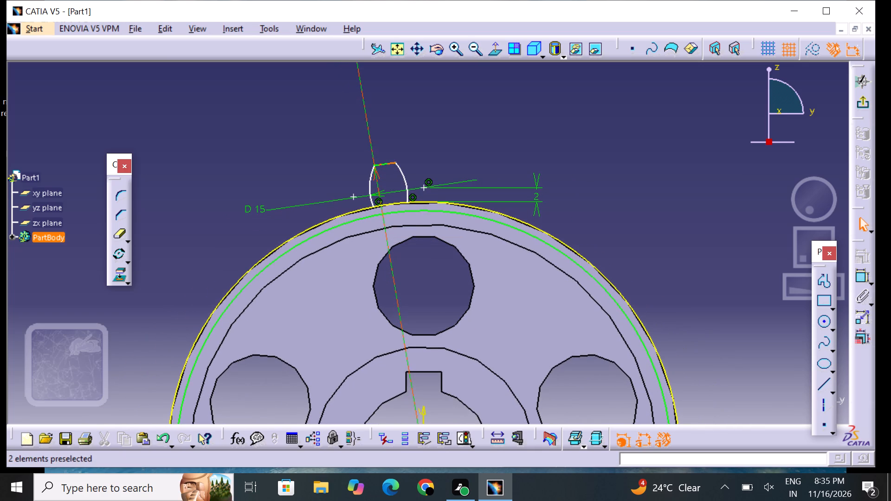
pyautogui.moveTo(369, 118); pyautogui.dragTo(352, 135)
pyautogui.moveTo(367, 115); pyautogui.dragTo(323, 122)
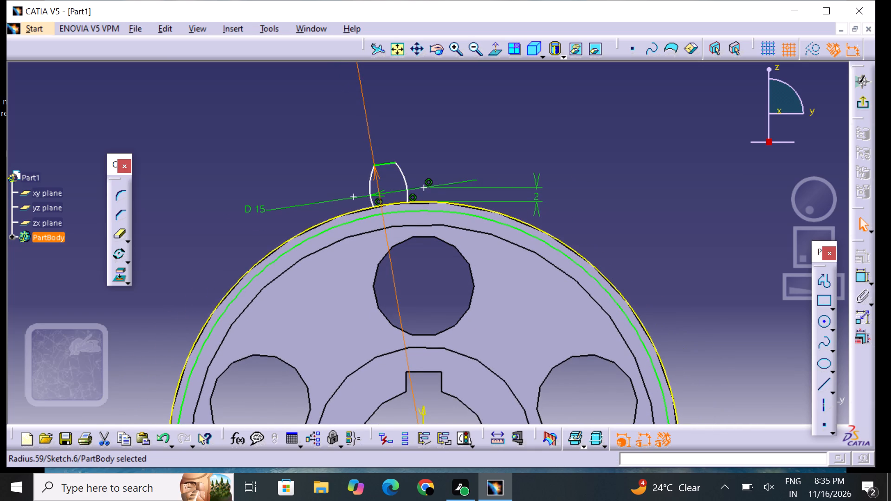
pyautogui.moveTo(323, 122); pyautogui.dragTo(505, 123)
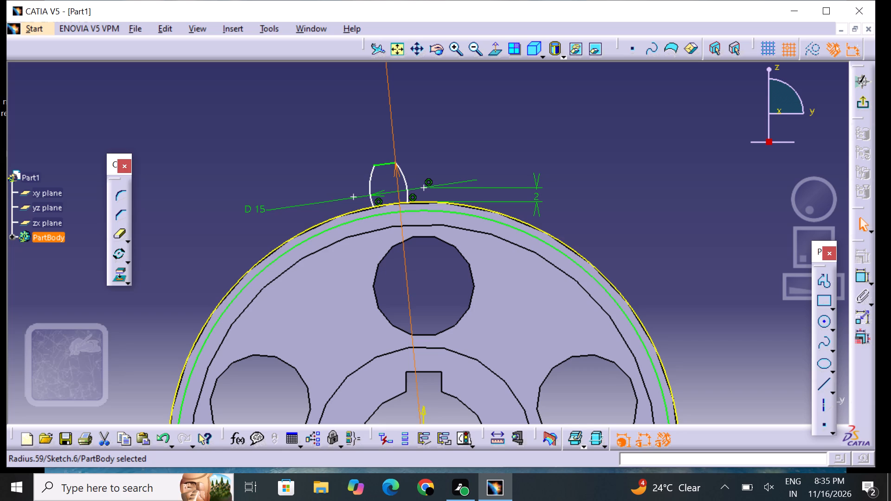
pyautogui.moveTo(392, 122); pyautogui.dragTo(387, 128)
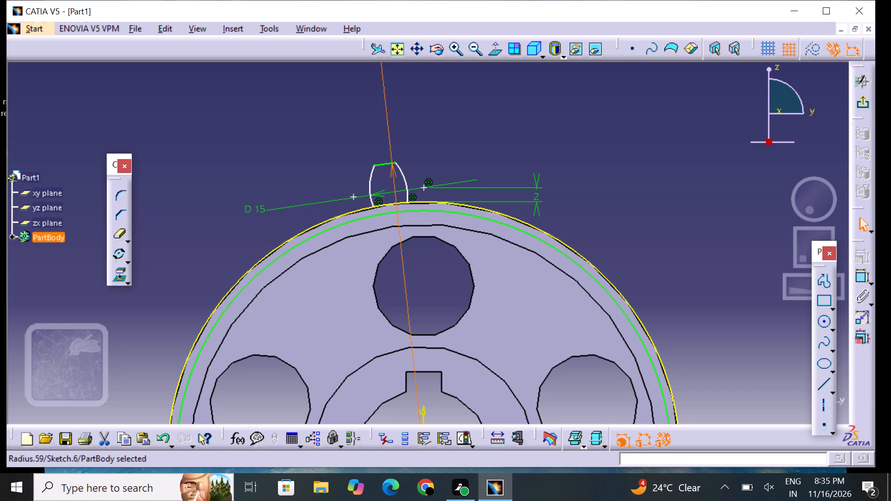
pyautogui.moveTo(387, 128); pyautogui.dragTo(381, 130)
pyautogui.click(454, 145)
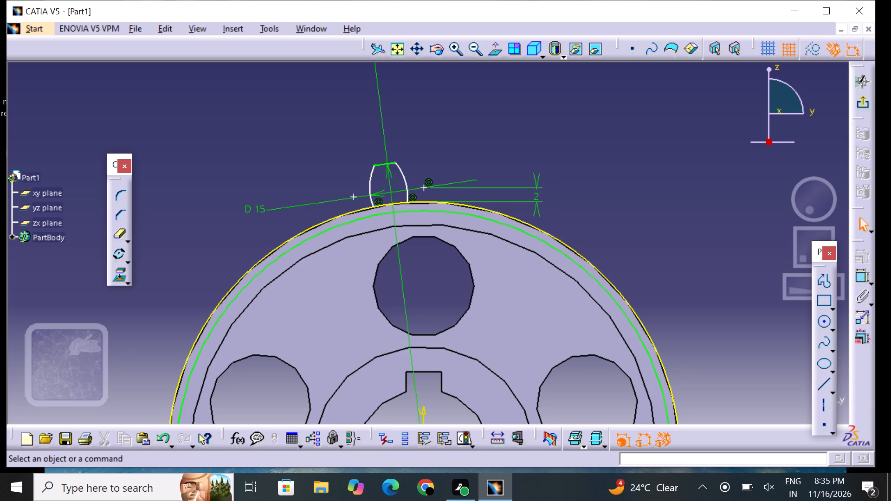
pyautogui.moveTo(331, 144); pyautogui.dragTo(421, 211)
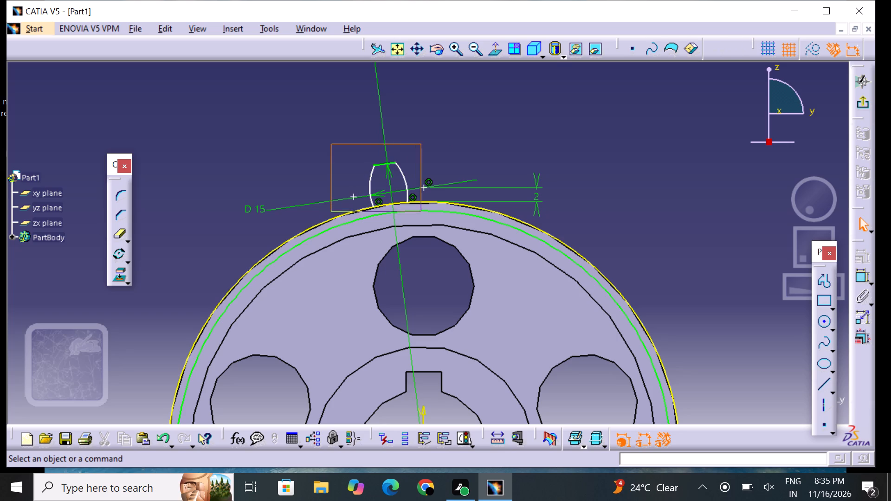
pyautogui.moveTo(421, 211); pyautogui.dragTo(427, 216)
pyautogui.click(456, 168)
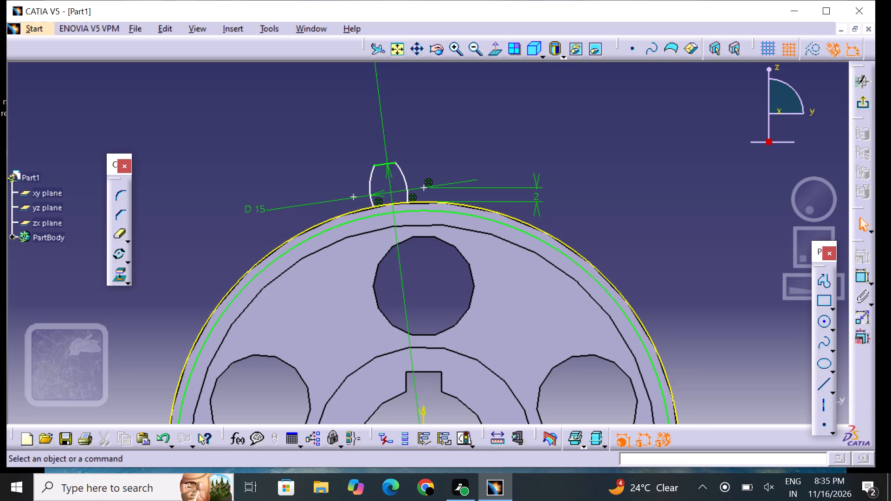
# Mirror the tooth's two flanks and tip arc about the sketch's vertical axis.
pyautogui.moveTo(431, 185); pyautogui.dragTo(452, 126, button='middle')
pyautogui.moveTo(369, 88); pyautogui.dragTo(437, 143)
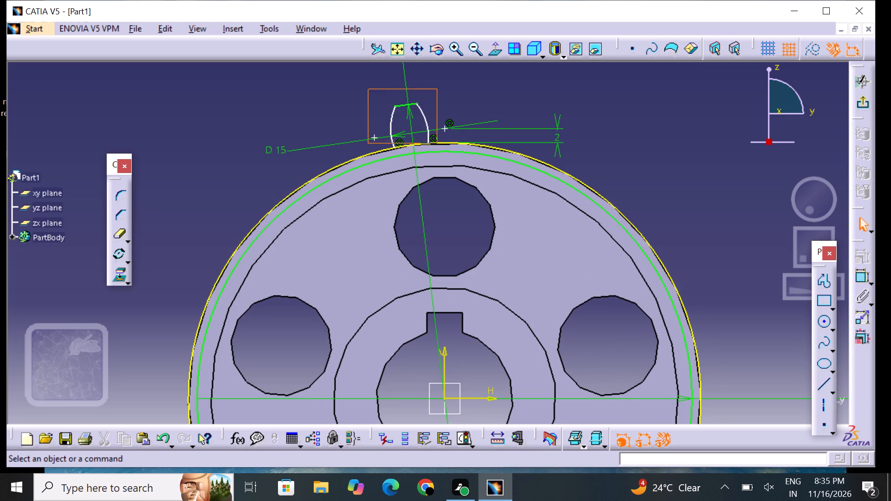
pyautogui.moveTo(437, 143); pyautogui.dragTo(439, 151)
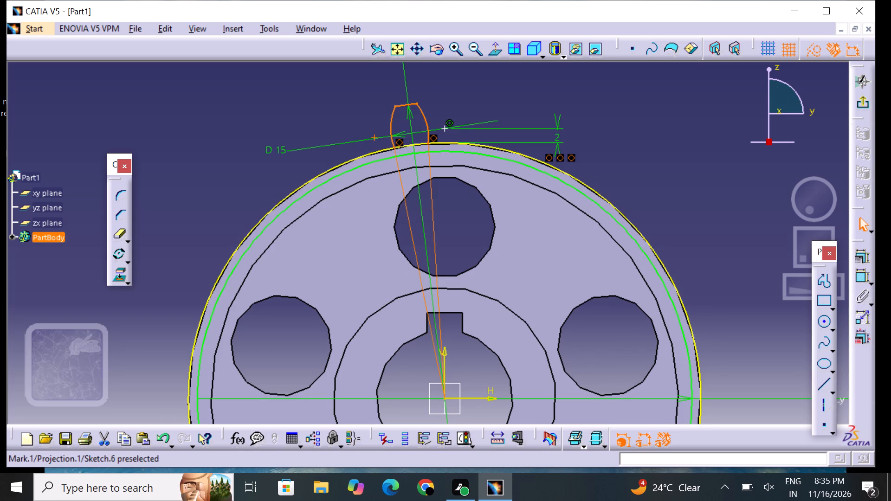
pyautogui.click(124, 257)
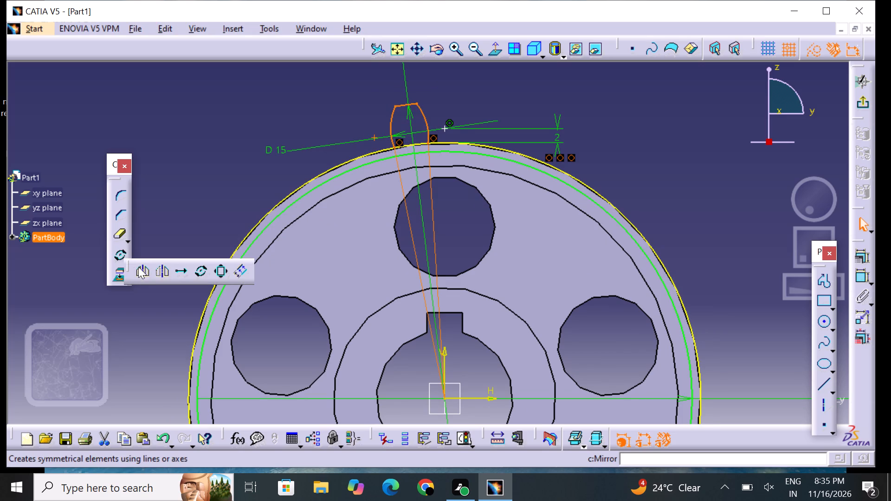
pyautogui.click(142, 269)
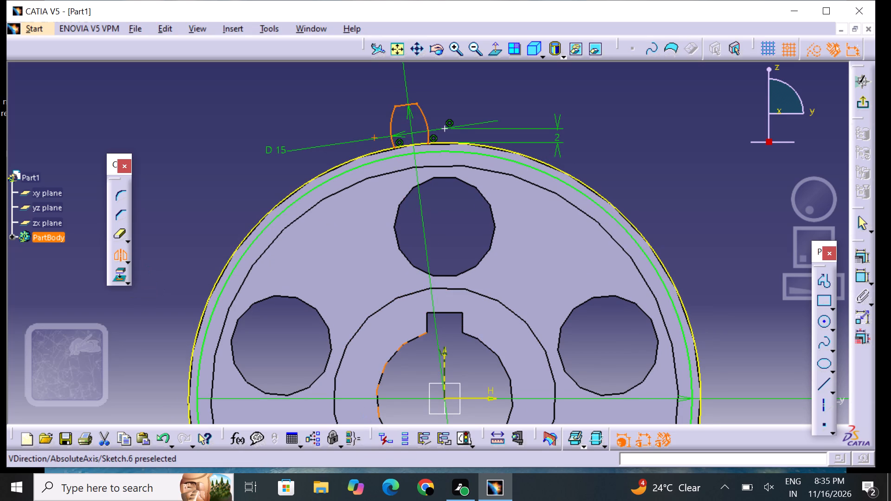
pyautogui.click(441, 363)
pyautogui.moveTo(535, 213); pyautogui.dragTo(506, 259, button='middle')
pyautogui.click(667, 180)
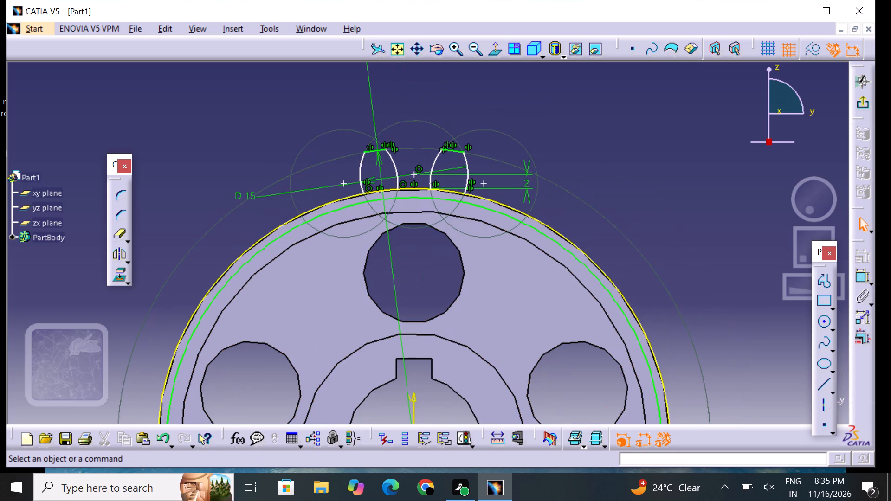
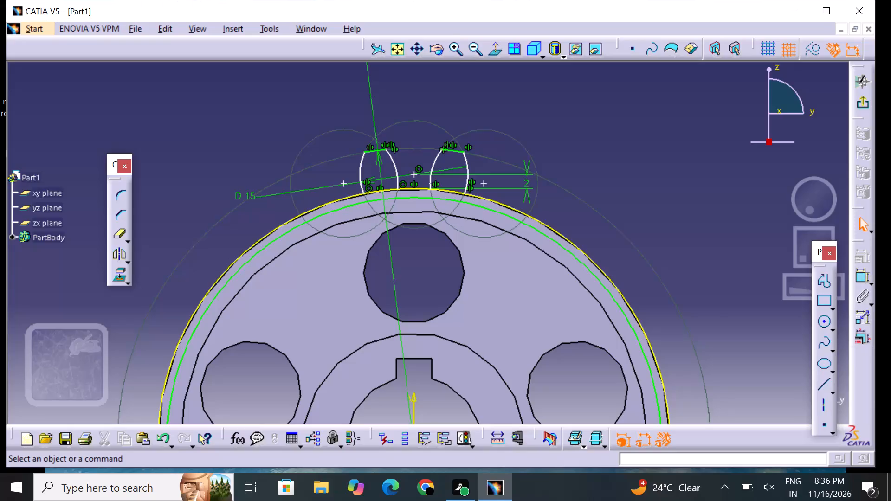
# Add a corner between the left tooth's inner flank and the projected outer rim circle, placed in the gap between the teeth.
pyautogui.click(457, 51)
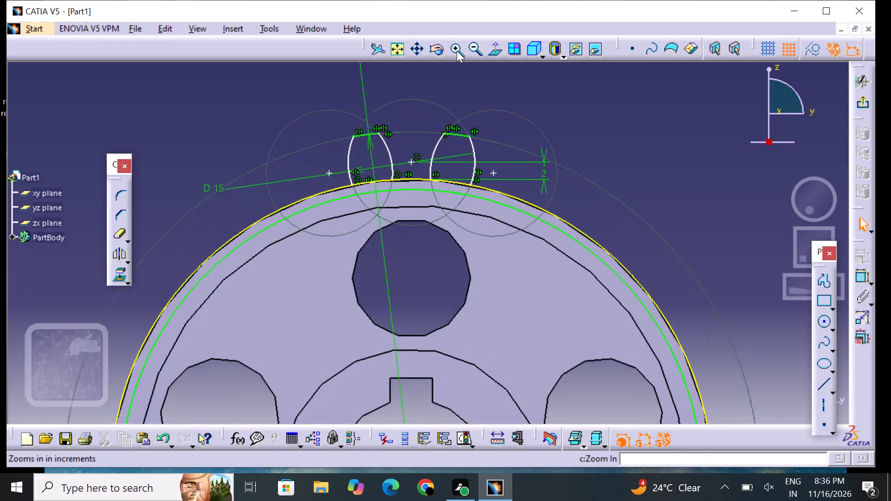
pyautogui.moveTo(446, 72); pyautogui.dragTo(431, 112, button='middle')
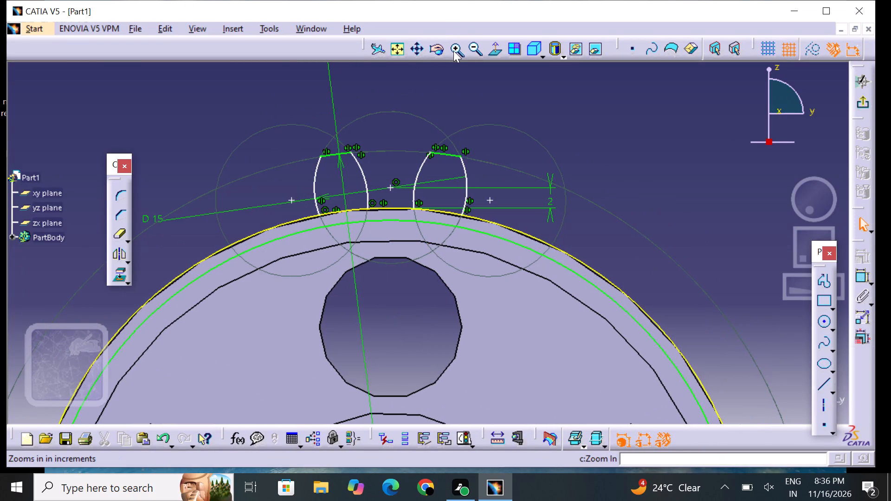
pyautogui.click(455, 51)
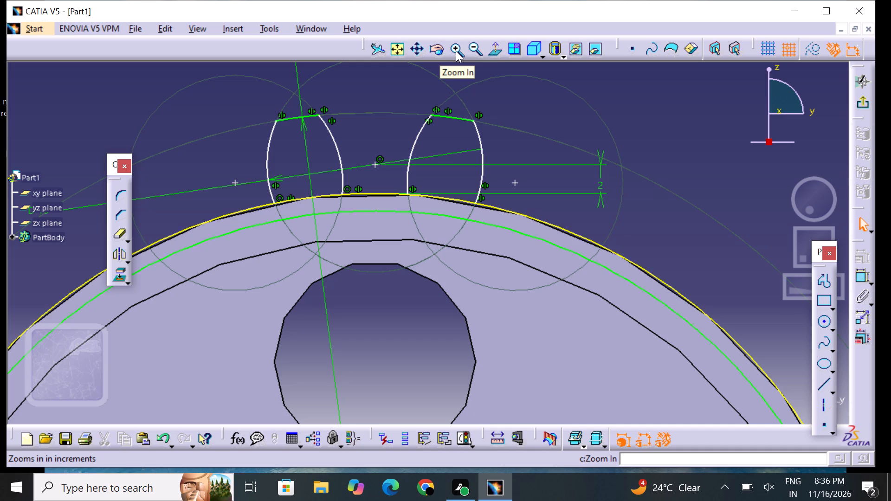
pyautogui.click(118, 189)
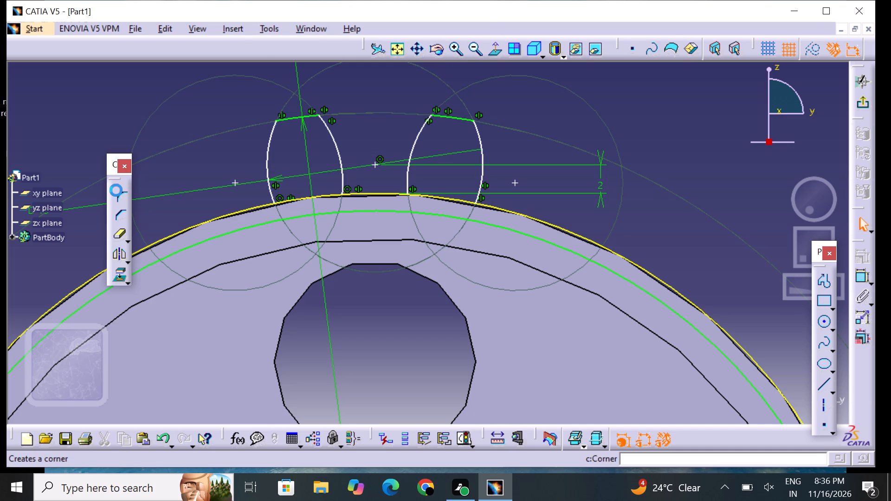
pyautogui.click(342, 186)
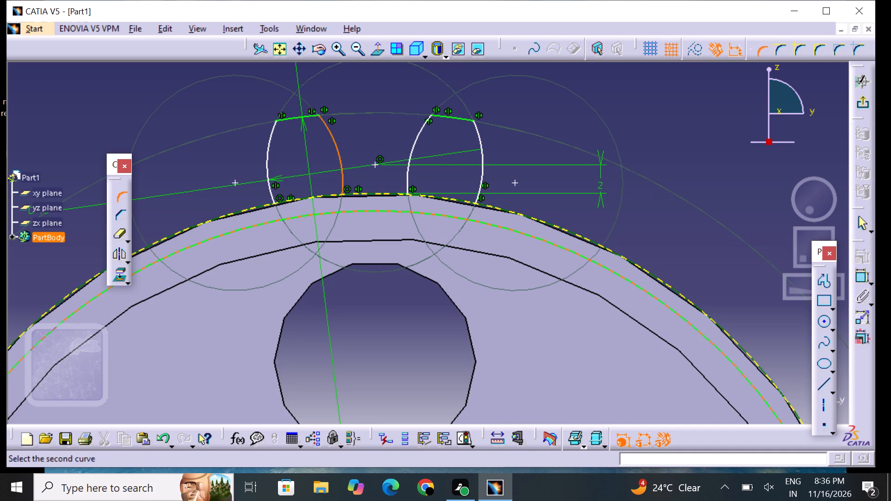
pyautogui.click(358, 192)
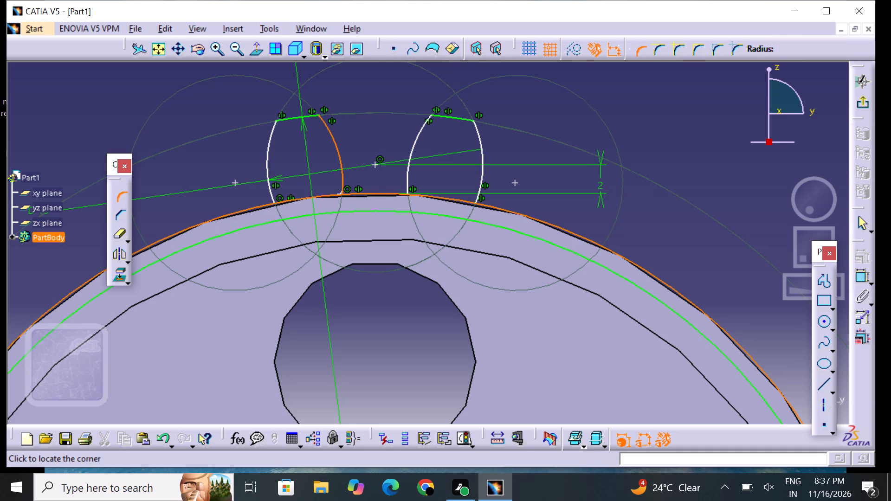
pyautogui.click(356, 185)
# Open the radius dimension of the new corner at the left tooth's root for editing.
pyautogui.doubleClick(365, 178)
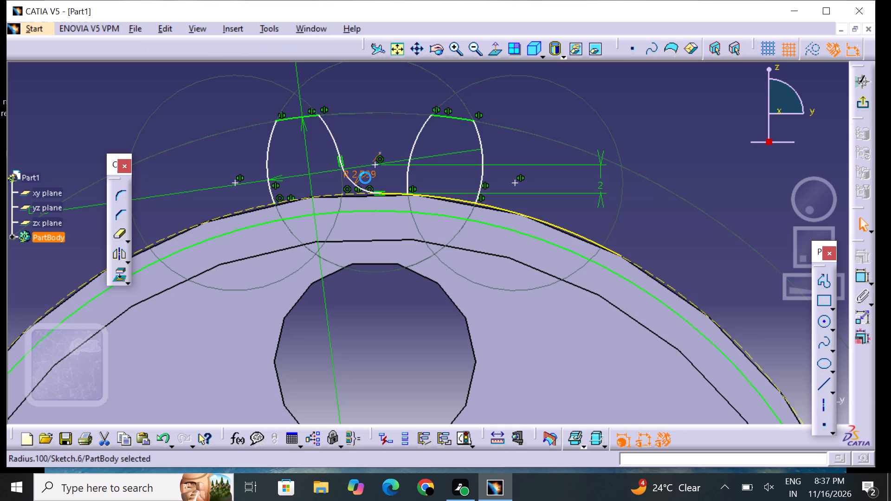
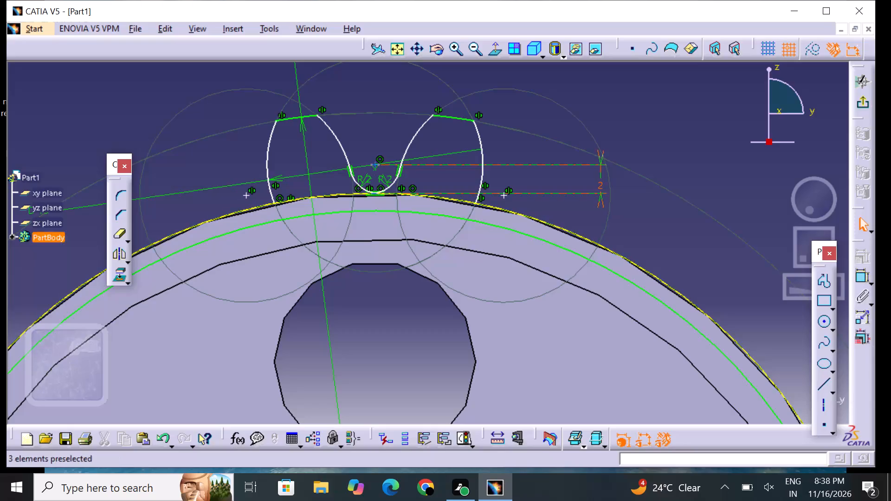
# Quick-trim away the left tooth's outer flank and tip arc, and the right tooth's outer flank.
pyautogui.doubleClick(121, 239)
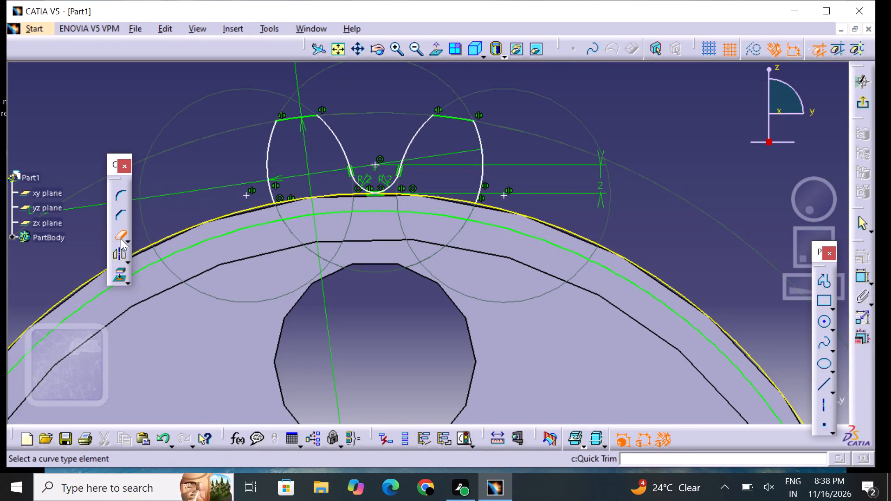
pyautogui.click(266, 151)
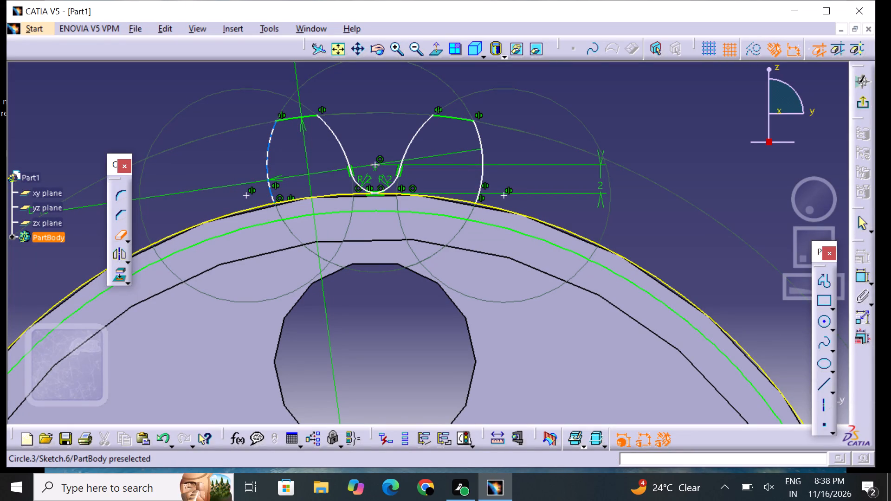
pyautogui.click(269, 147)
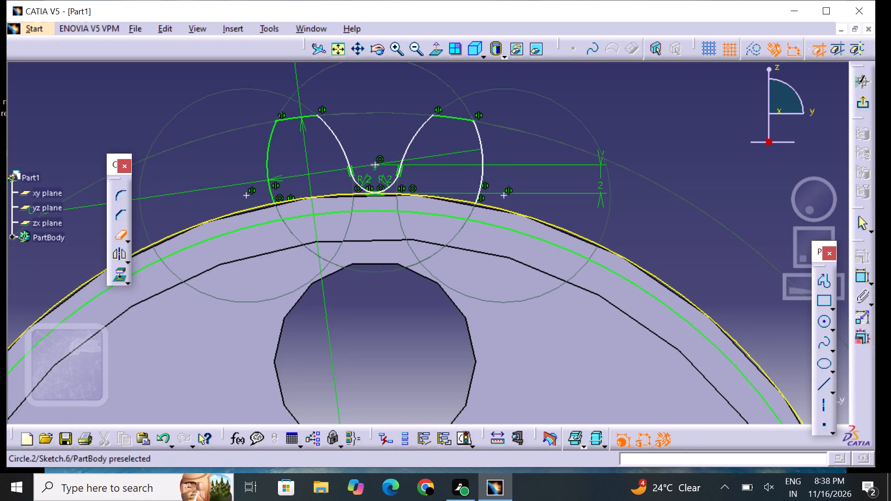
pyautogui.click(269, 158)
pyautogui.click(293, 118)
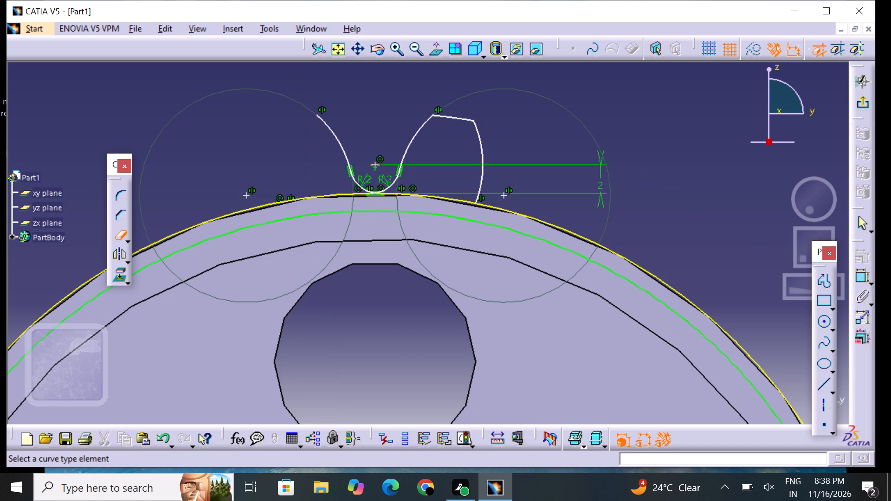
pyautogui.click(483, 156)
pyautogui.click(480, 151)
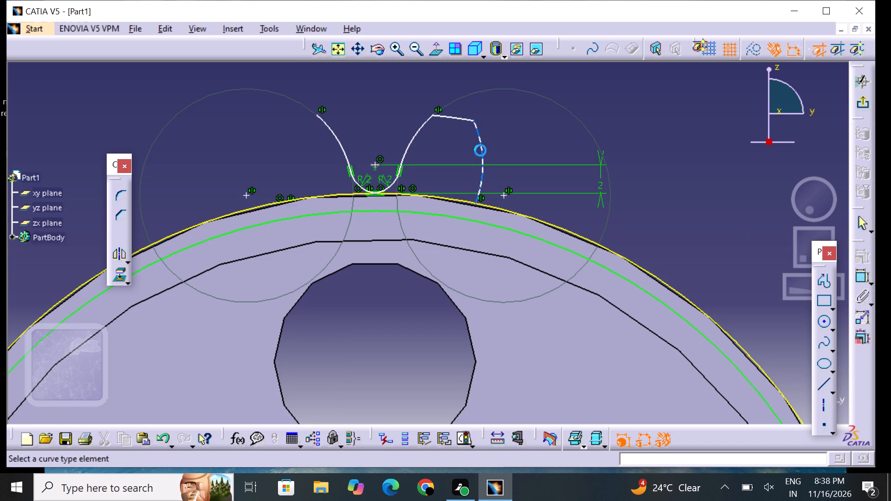
pyautogui.click(483, 157)
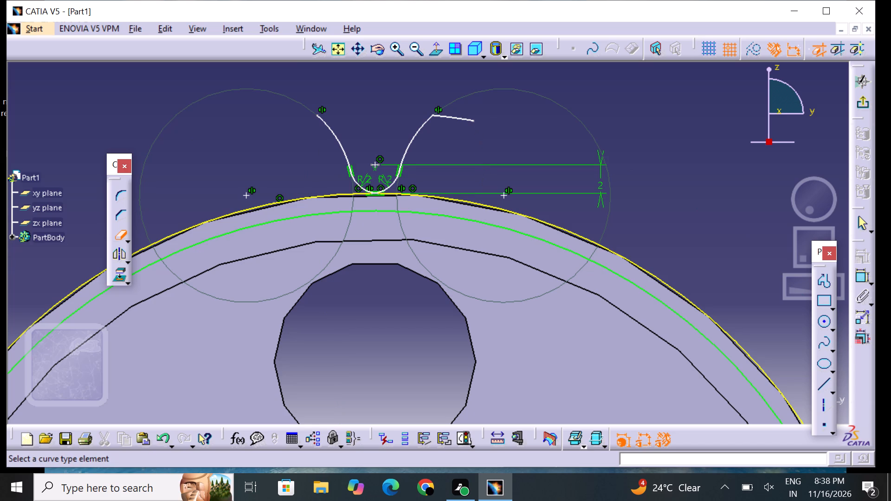
# Quick-trim the projected outer rim circle beneath the tooth gap.
pyautogui.click(118, 233)
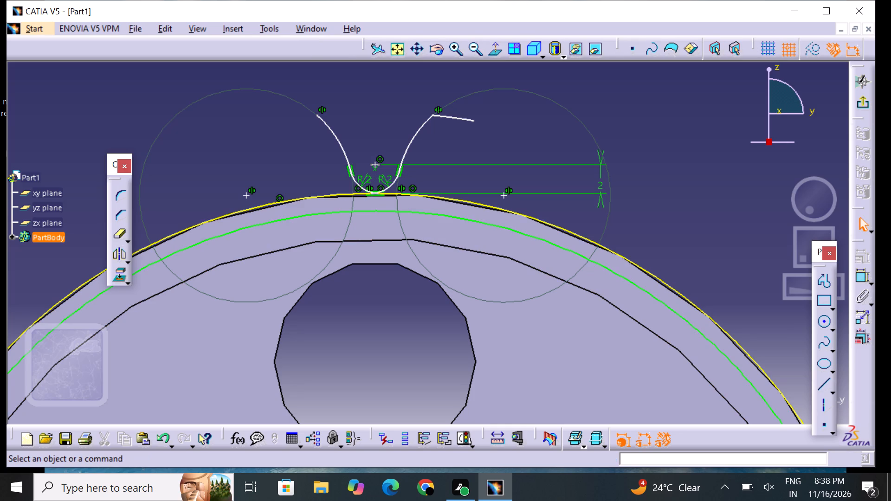
pyautogui.click(356, 136)
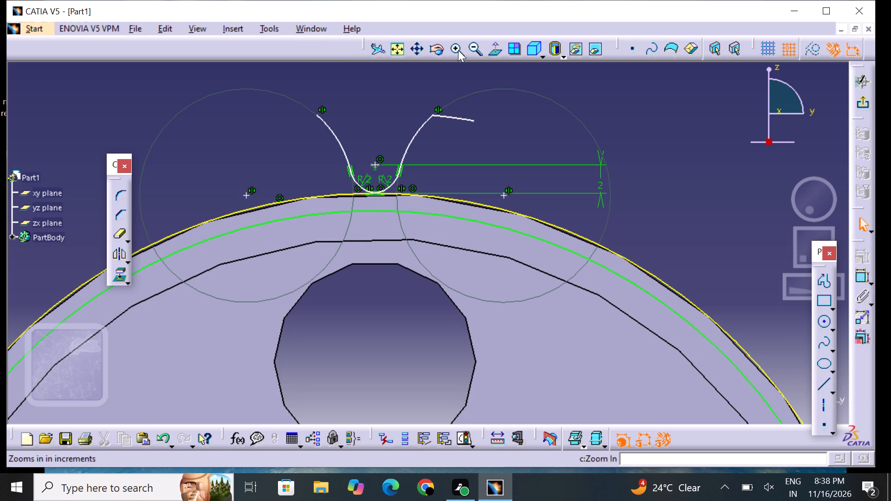
pyautogui.click(459, 50)
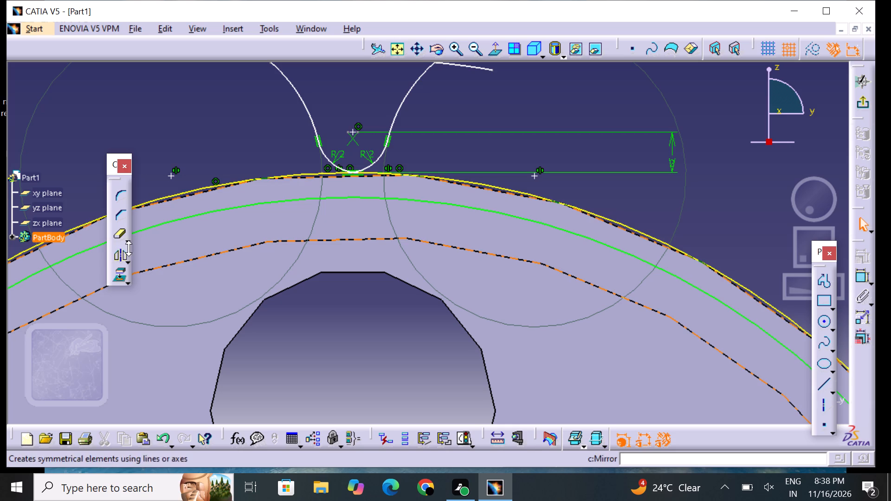
pyautogui.click(121, 232)
pyautogui.click(258, 175)
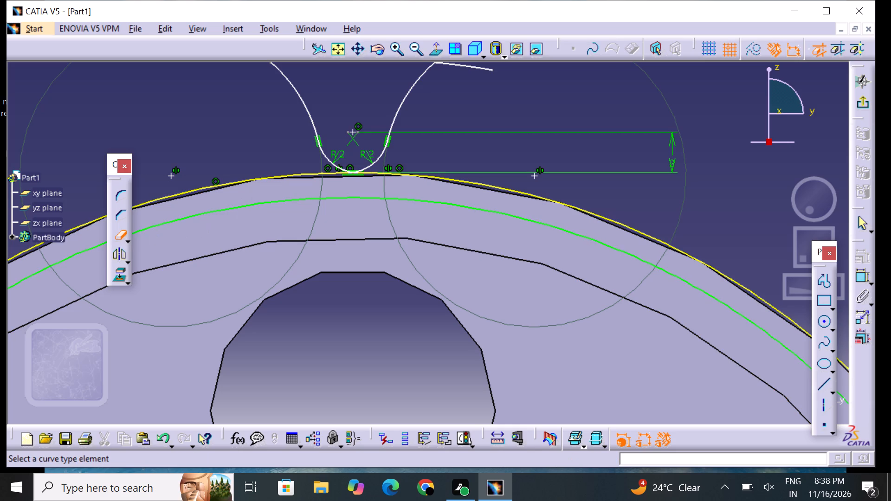
pyautogui.click(252, 181)
pyautogui.click(269, 152)
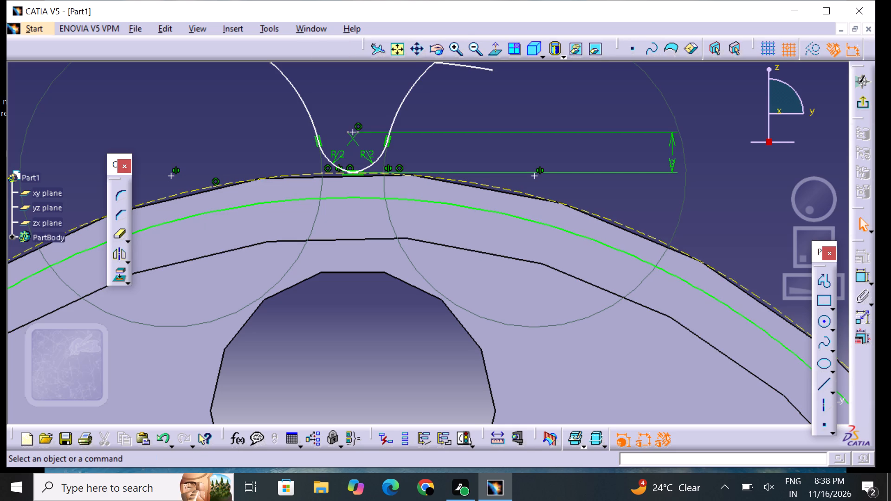
# Rotate the tooth gap profile with its remaining tip arc about the origin in duplicate mode, using 23 instances and a 255 deg angle.
pyautogui.moveTo(267, 116); pyautogui.dragTo(270, 170, button='middle')
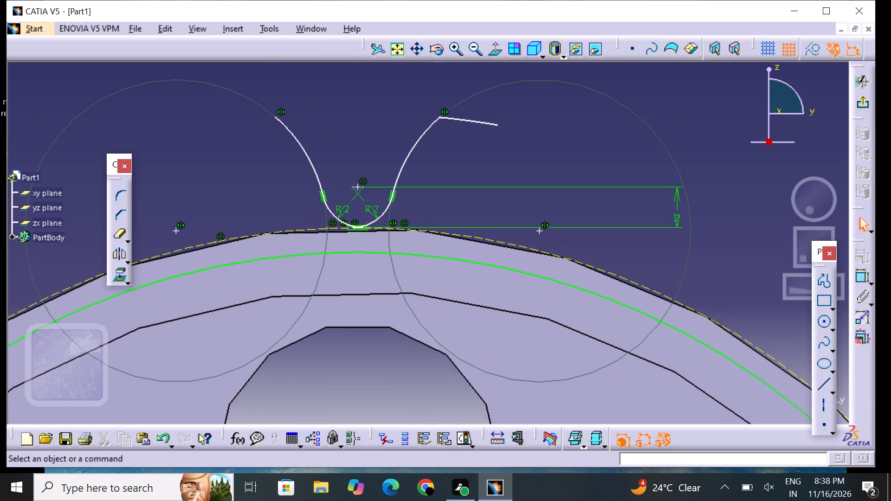
pyautogui.click(479, 49)
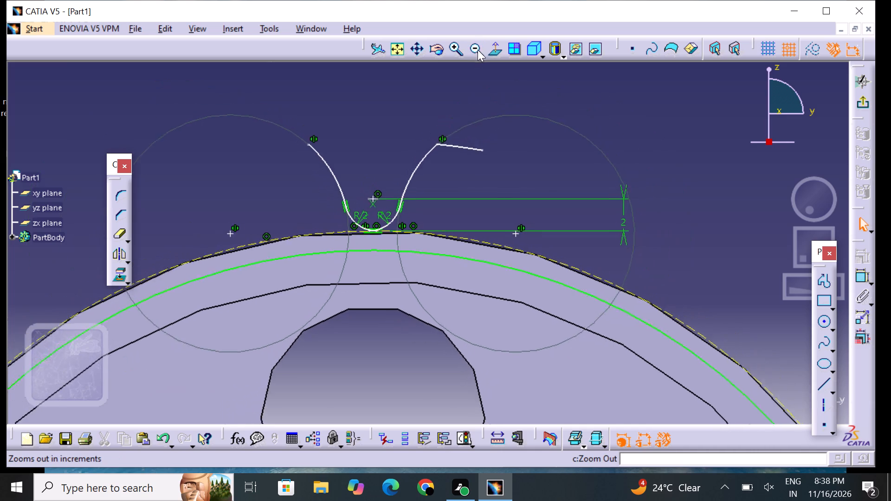
pyautogui.moveTo(372, 218); pyautogui.dragTo(391, 179, button='middle')
pyautogui.tripleClick(476, 56)
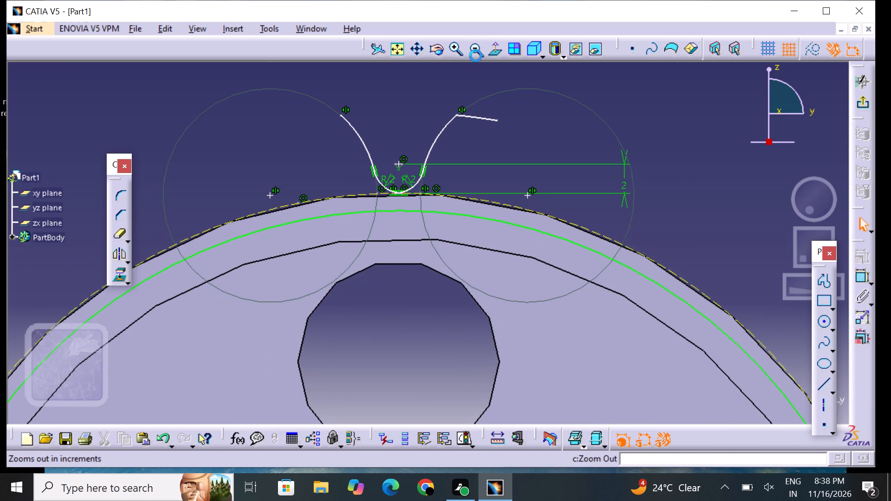
pyautogui.click(476, 55)
pyautogui.moveTo(376, 276); pyautogui.dragTo(387, 224, button='middle')
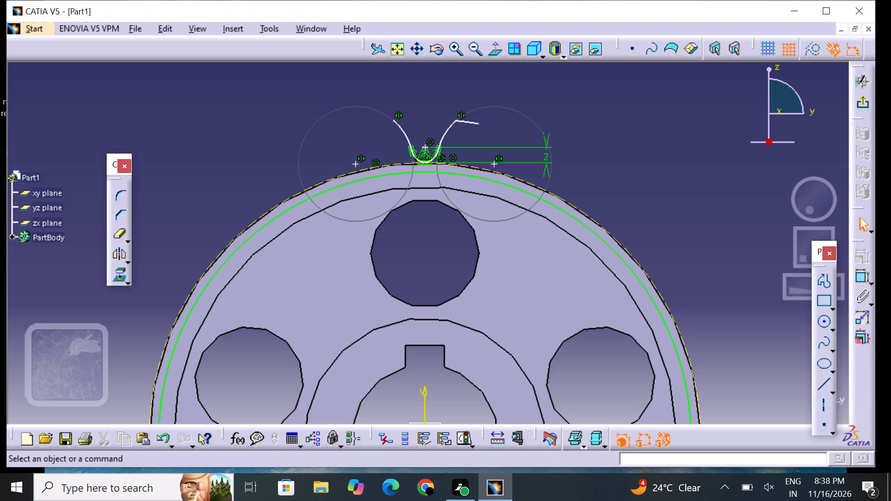
pyautogui.moveTo(427, 209); pyautogui.dragTo(433, 154, button='middle')
pyautogui.moveTo(318, 152); pyautogui.dragTo(318, 173, button='middle')
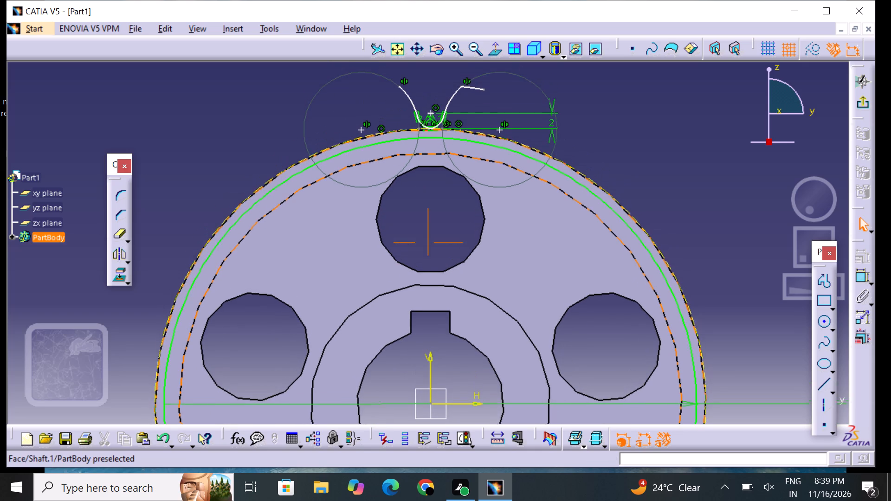
pyautogui.moveTo(318, 173); pyautogui.dragTo(317, 174, button='middle')
pyautogui.moveTo(382, 76); pyautogui.dragTo(438, 96)
pyautogui.click(435, 96)
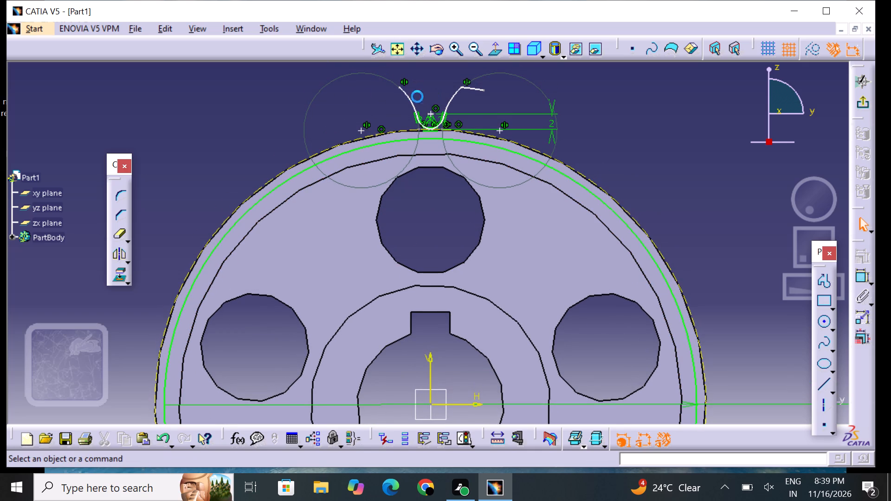
pyautogui.moveTo(363, 64); pyautogui.dragTo(493, 132)
pyautogui.click(130, 264)
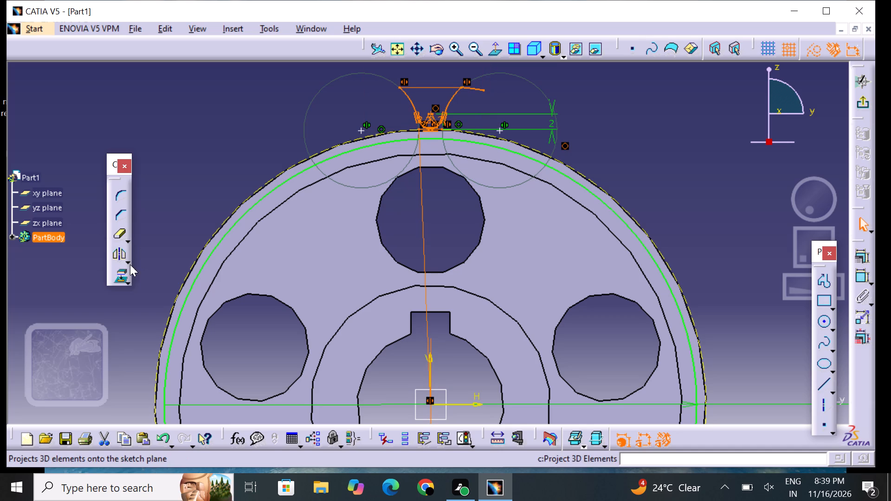
pyautogui.click(146, 241)
pyautogui.click(125, 261)
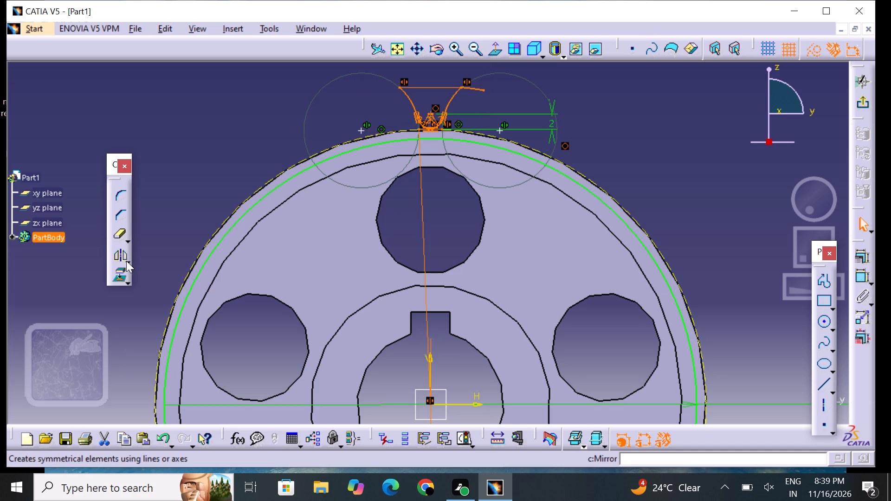
pyautogui.click(128, 255)
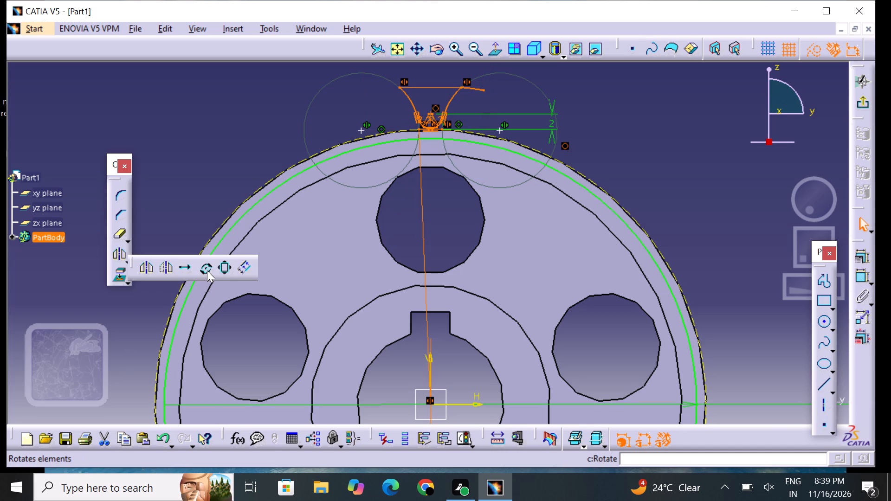
pyautogui.click(207, 270)
pyautogui.press('BackSpace')
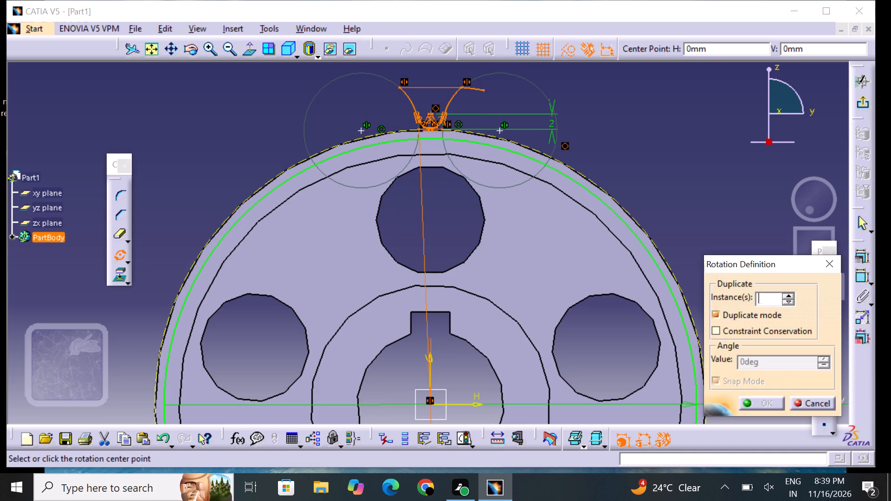
pyautogui.write('23')
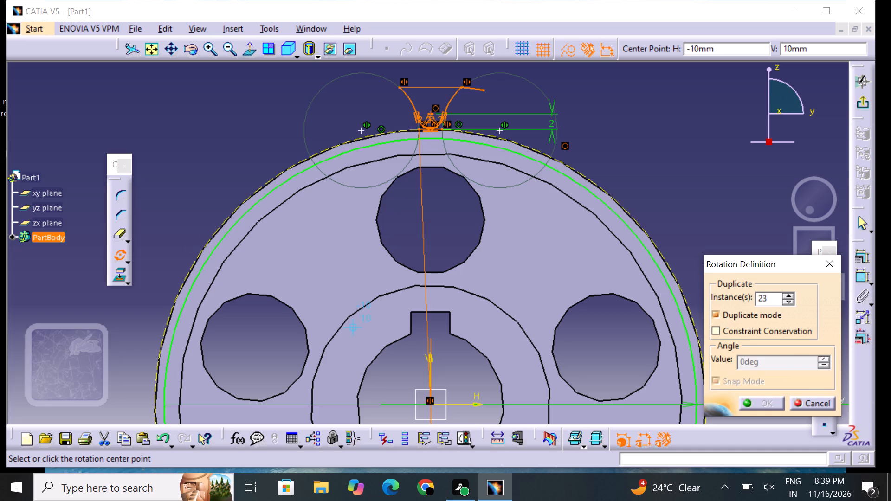
pyautogui.click(431, 405)
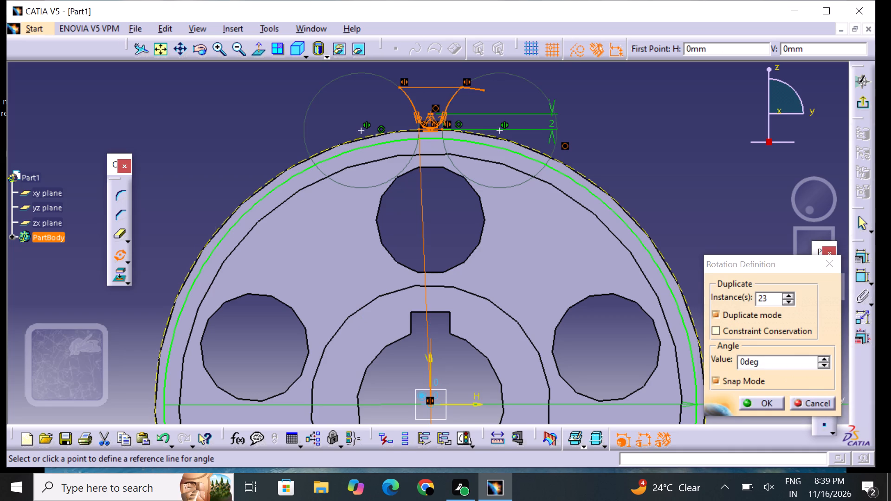
pyautogui.moveTo(628, 366); pyautogui.dragTo(630, 317, button='middle')
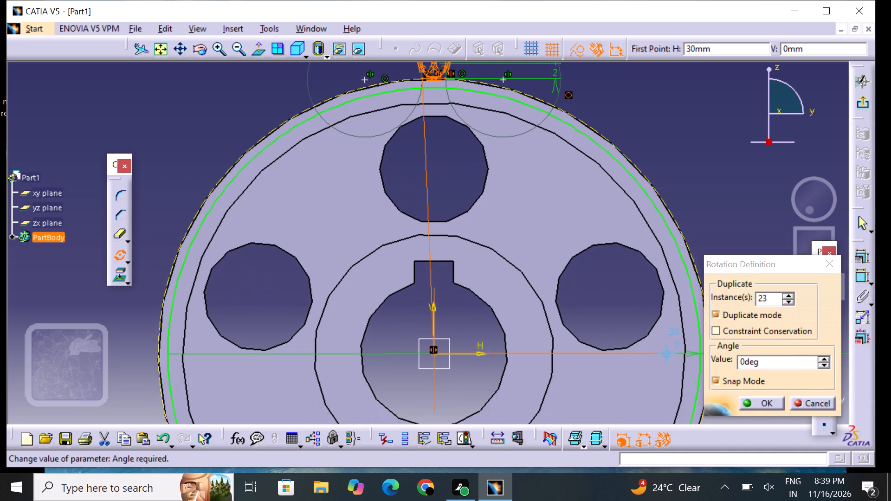
pyautogui.click(752, 363)
pyautogui.click(433, 353)
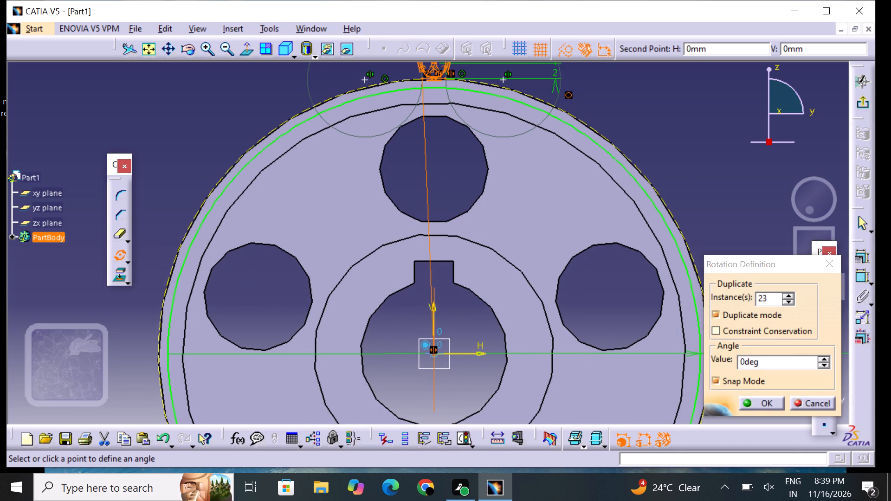
pyautogui.click(759, 363)
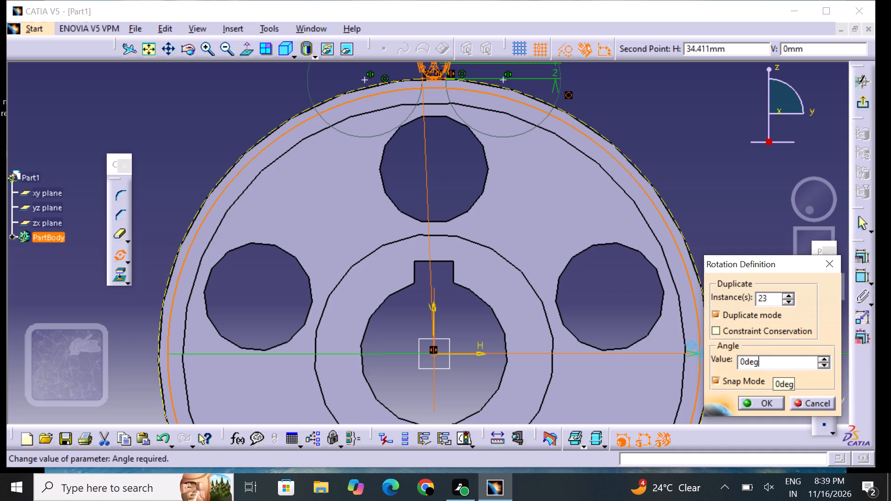
pyautogui.press('BackSpace')
pyautogui.press('BackSpace')
pyautogui.press('BackSpace')
pyautogui.press('BackSpace')
pyautogui.write('26')
pyautogui.press('BackSpace')
pyautogui.press('5')
pyautogui.press('5')
pyautogui.press('Return')
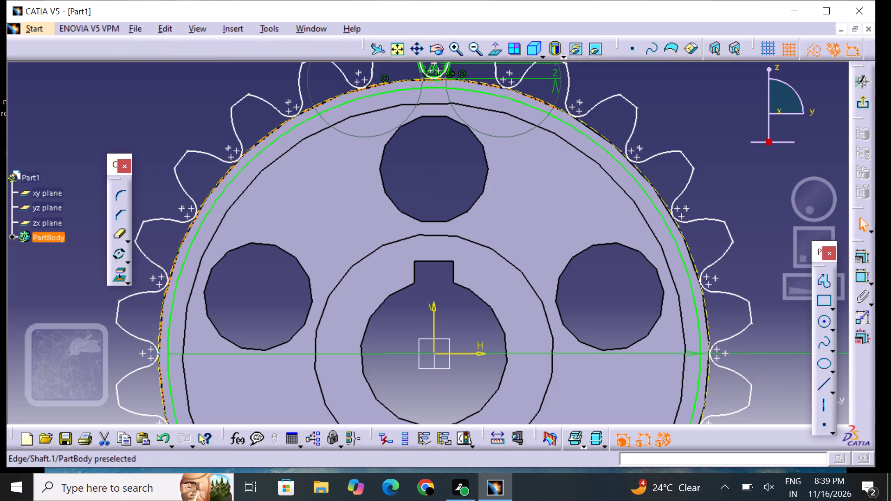
pyautogui.click(730, 213)
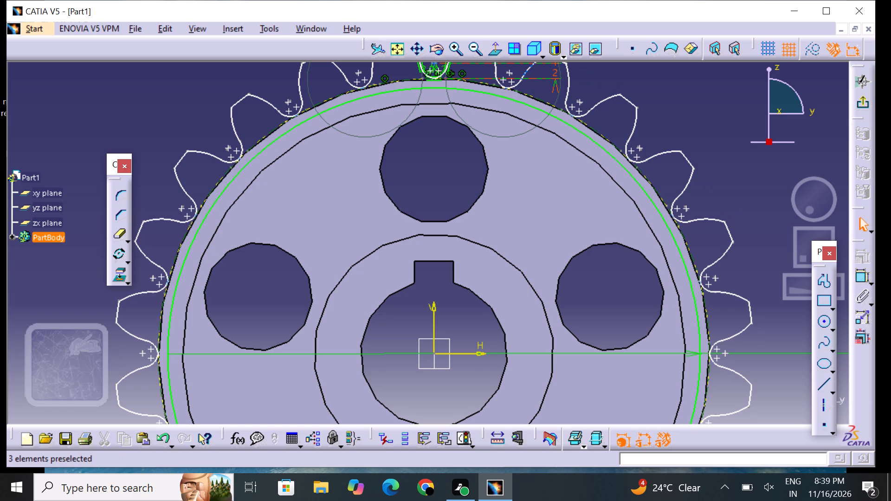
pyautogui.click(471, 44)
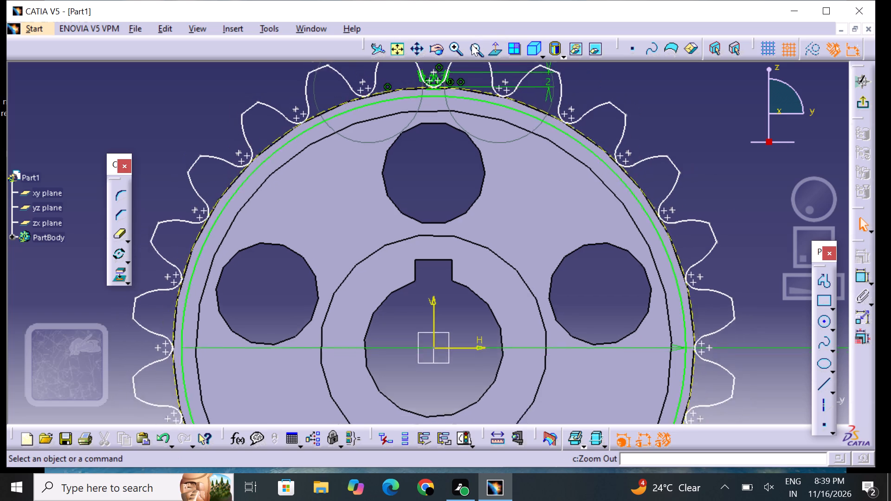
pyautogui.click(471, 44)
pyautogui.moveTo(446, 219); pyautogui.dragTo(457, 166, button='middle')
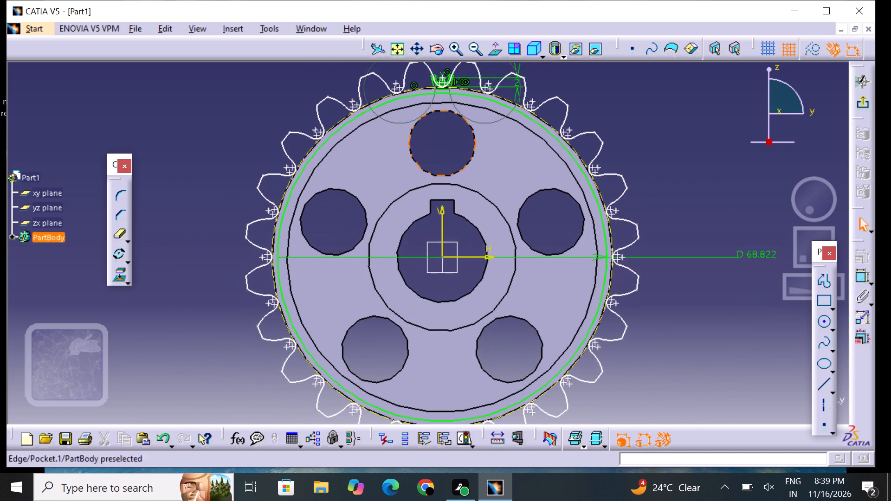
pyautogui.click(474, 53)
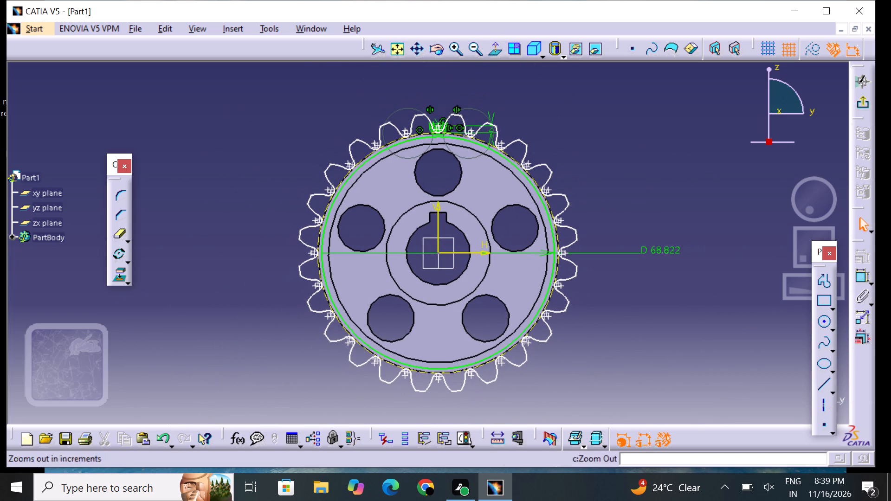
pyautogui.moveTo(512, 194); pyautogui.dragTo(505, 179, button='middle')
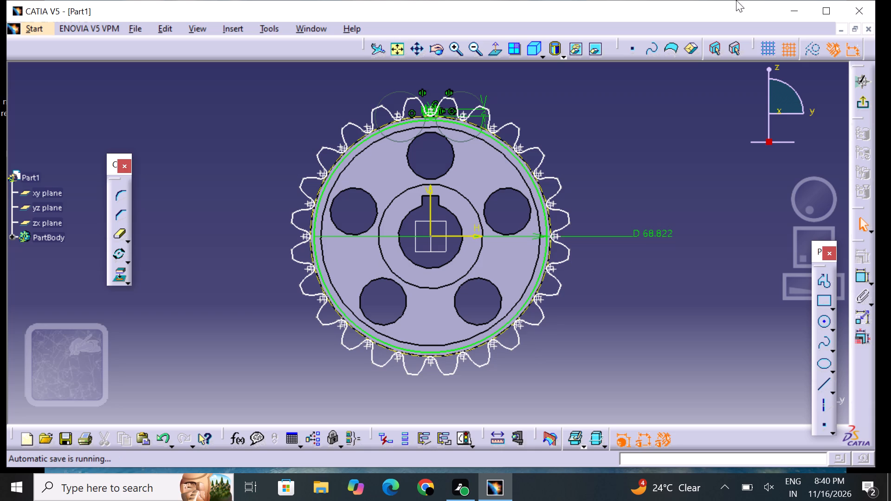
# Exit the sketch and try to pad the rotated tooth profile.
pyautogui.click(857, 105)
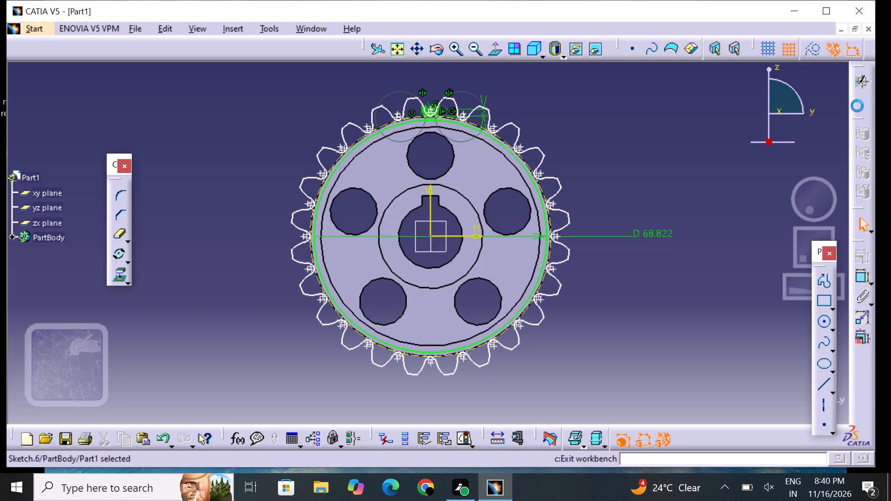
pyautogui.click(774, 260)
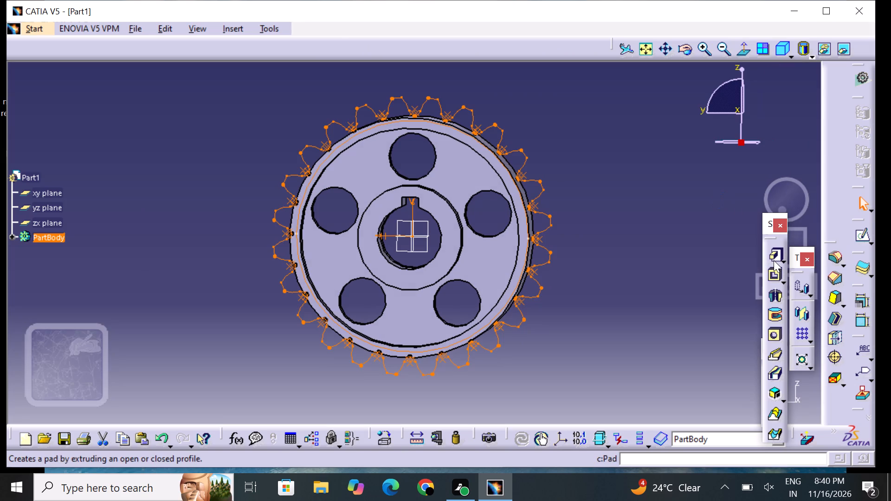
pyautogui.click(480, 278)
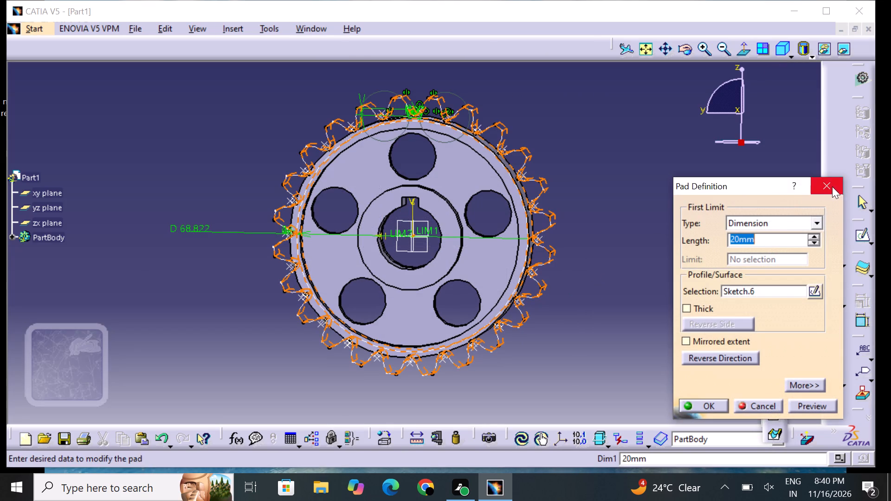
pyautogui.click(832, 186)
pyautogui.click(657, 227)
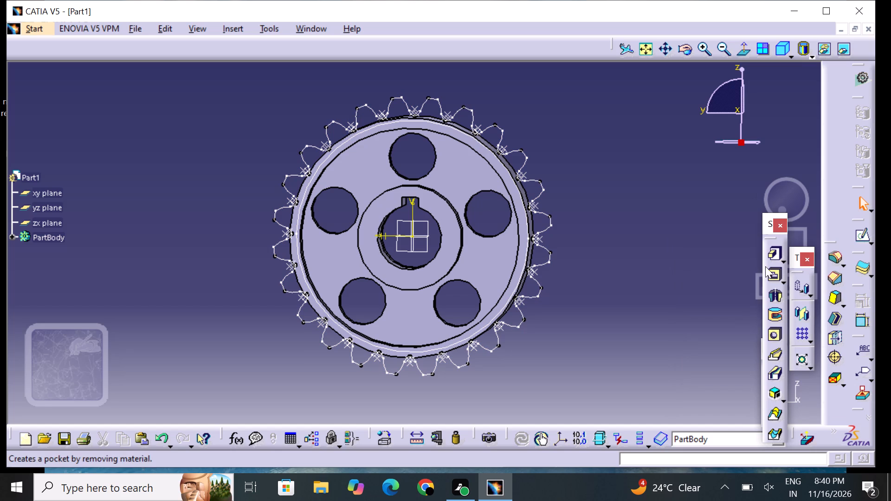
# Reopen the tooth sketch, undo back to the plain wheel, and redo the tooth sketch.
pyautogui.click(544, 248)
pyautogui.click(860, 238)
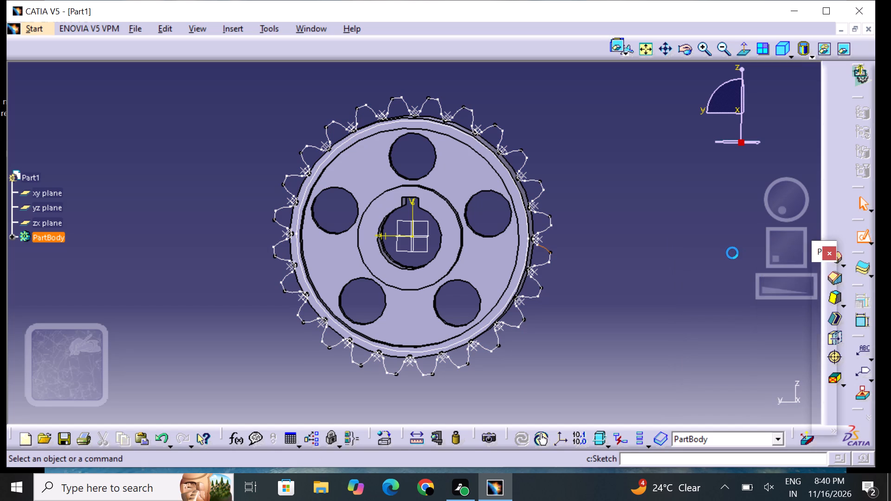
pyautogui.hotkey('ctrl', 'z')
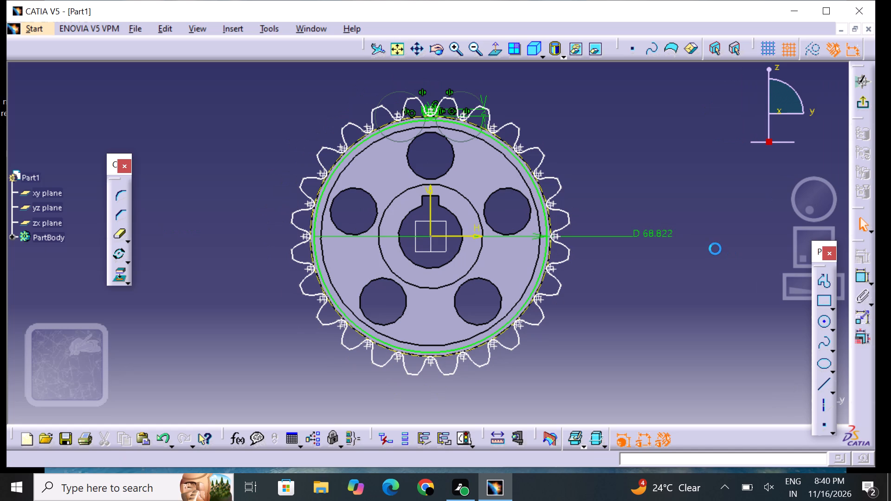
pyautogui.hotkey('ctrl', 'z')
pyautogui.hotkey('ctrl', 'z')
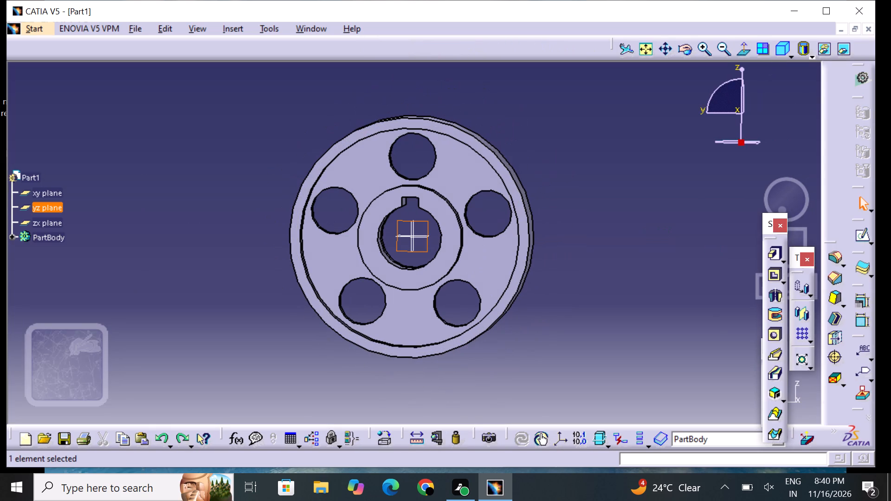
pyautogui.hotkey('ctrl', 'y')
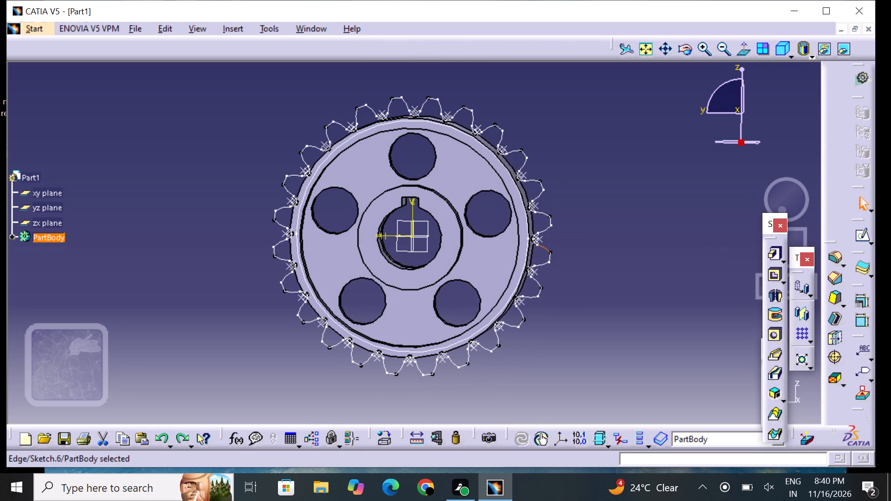
# Reopen the tooth sketch and delete all of its geometry, including the rotated tooth copies and the circles.
pyautogui.click(547, 216)
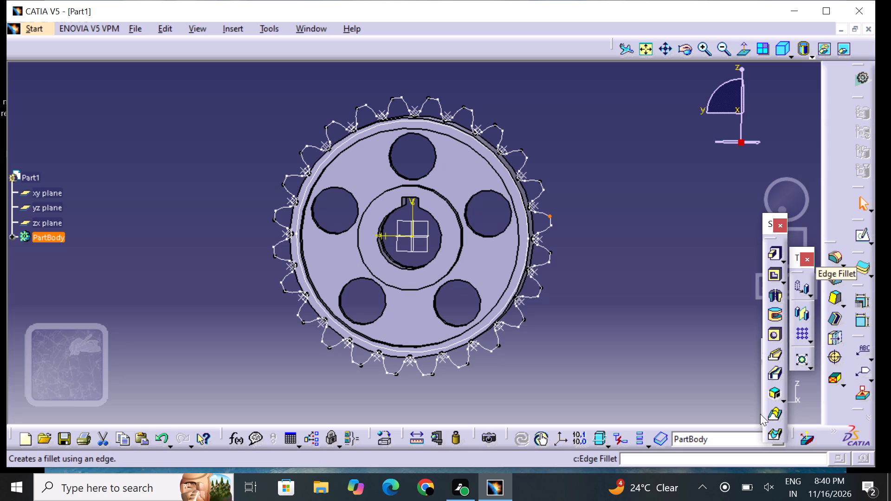
pyautogui.click(863, 238)
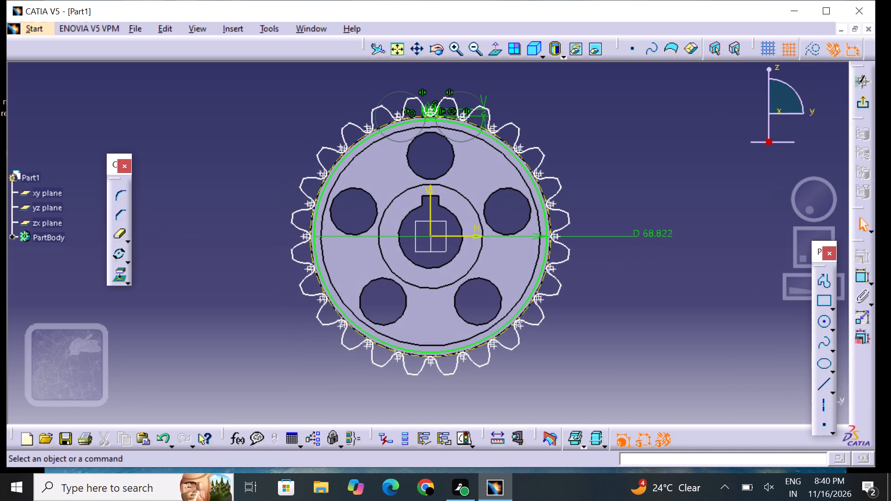
pyautogui.click(474, 112)
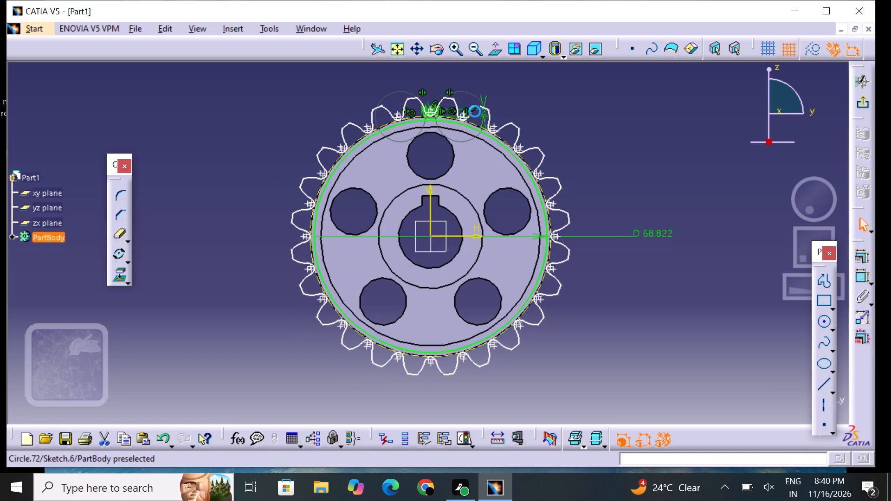
pyautogui.rightClick(482, 108)
pyautogui.click(513, 300)
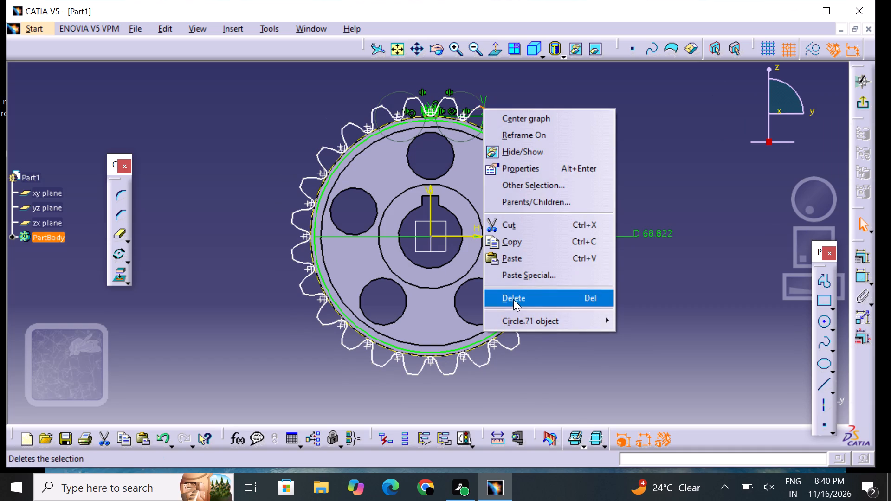
pyautogui.moveTo(312, 111); pyautogui.dragTo(571, 352)
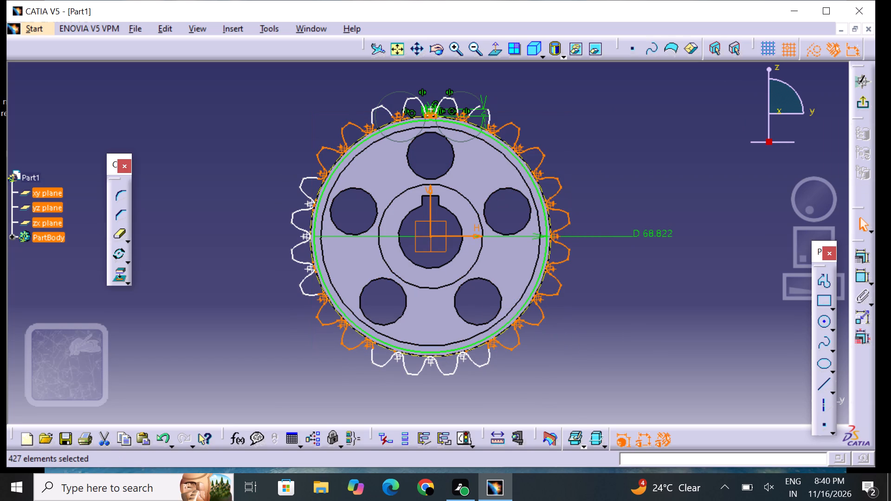
pyautogui.press('Delete')
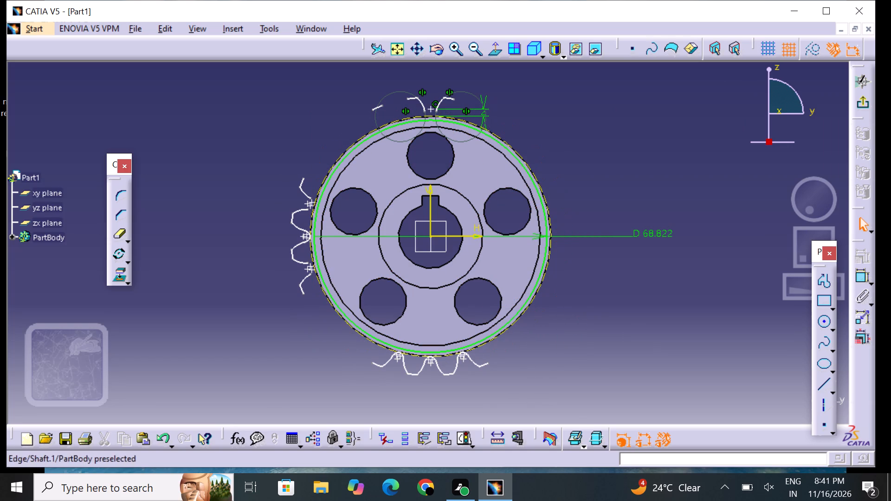
pyautogui.moveTo(274, 147); pyautogui.dragTo(603, 355)
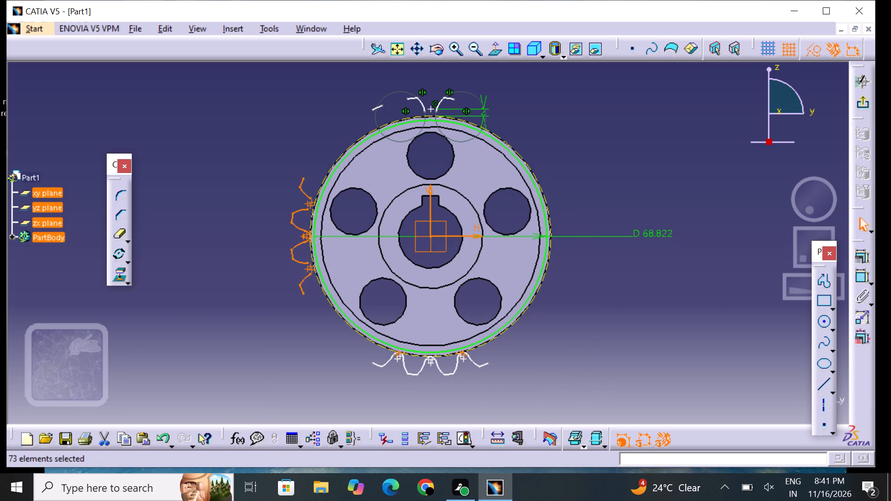
pyautogui.press('Delete')
pyautogui.moveTo(288, 92); pyautogui.dragTo(559, 335)
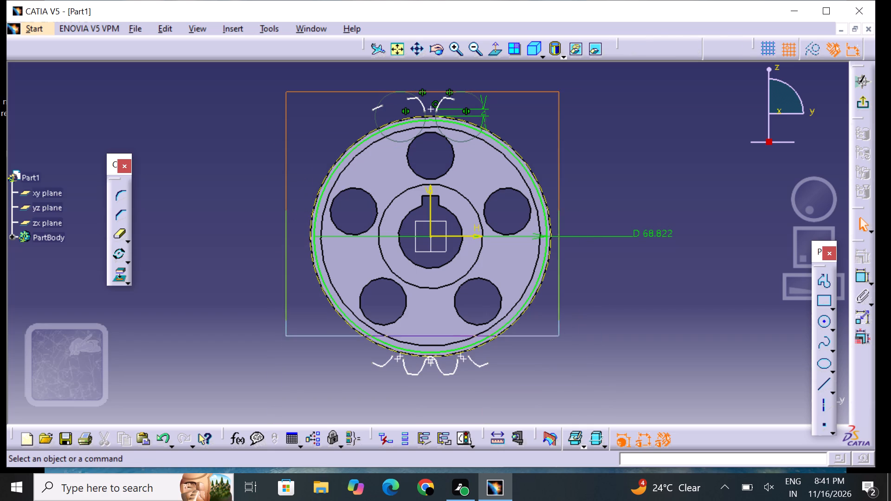
pyautogui.moveTo(559, 335); pyautogui.dragTo(591, 413)
pyautogui.press('Delete')
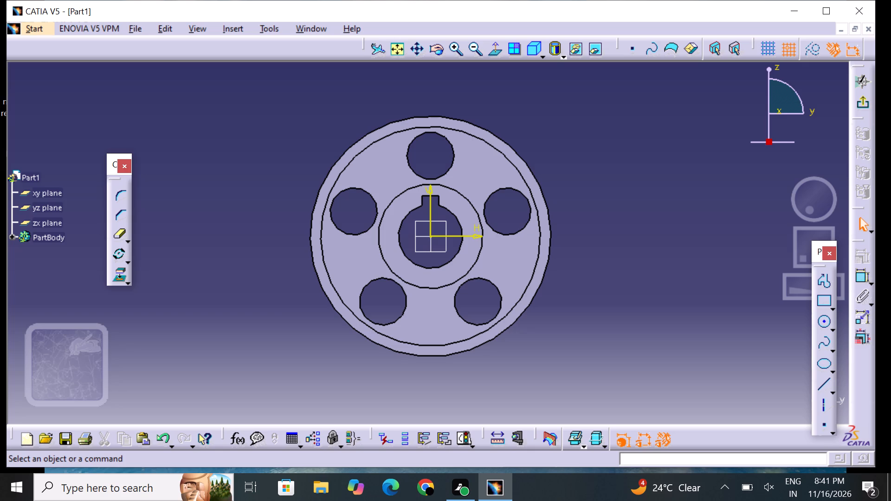
# Sketch a circle about 100 mm in diameter centred on the origin and dimension its diameter.
pyautogui.click(816, 320)
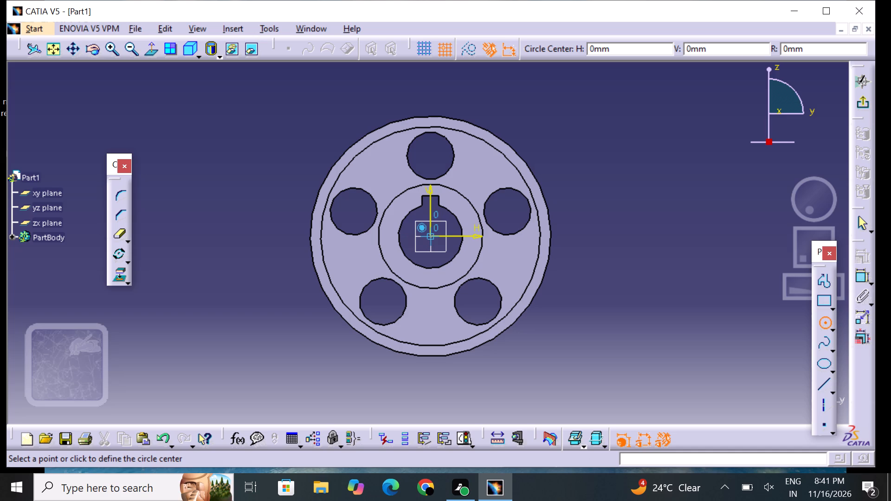
pyautogui.click(437, 235)
pyautogui.click(605, 199)
pyautogui.click(677, 230)
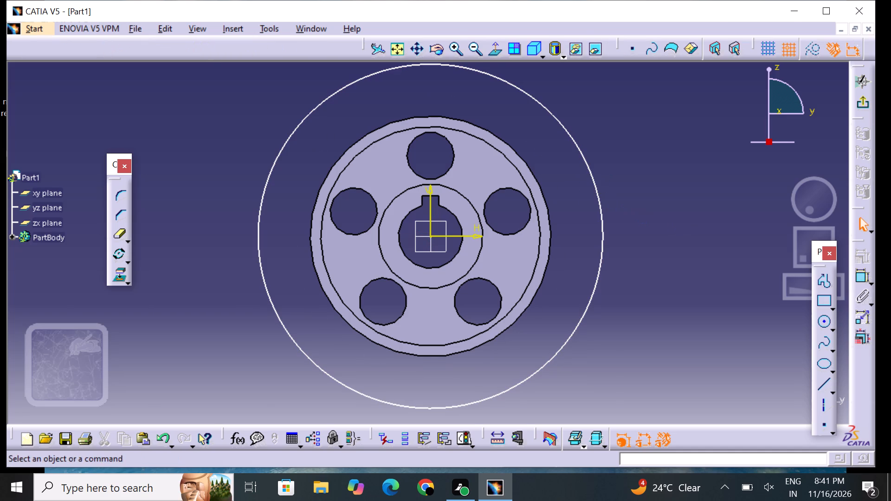
pyautogui.moveTo(862, 276); pyautogui.dragTo(866, 288)
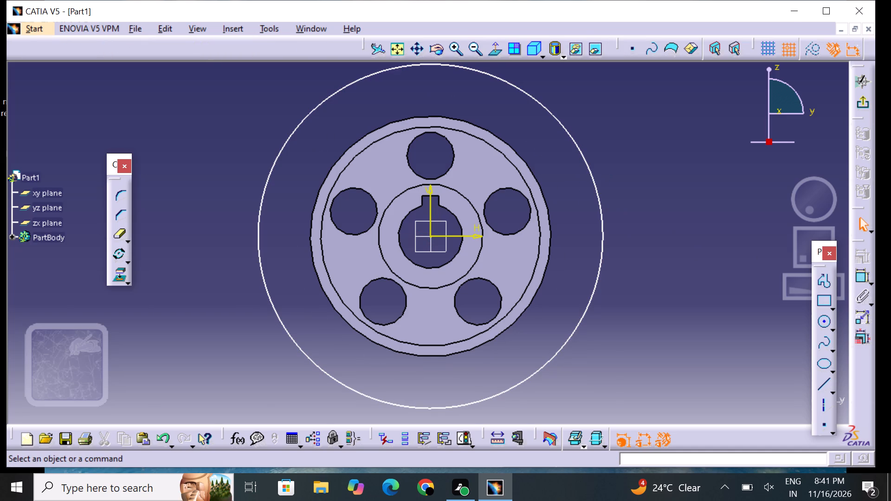
pyautogui.click(602, 242)
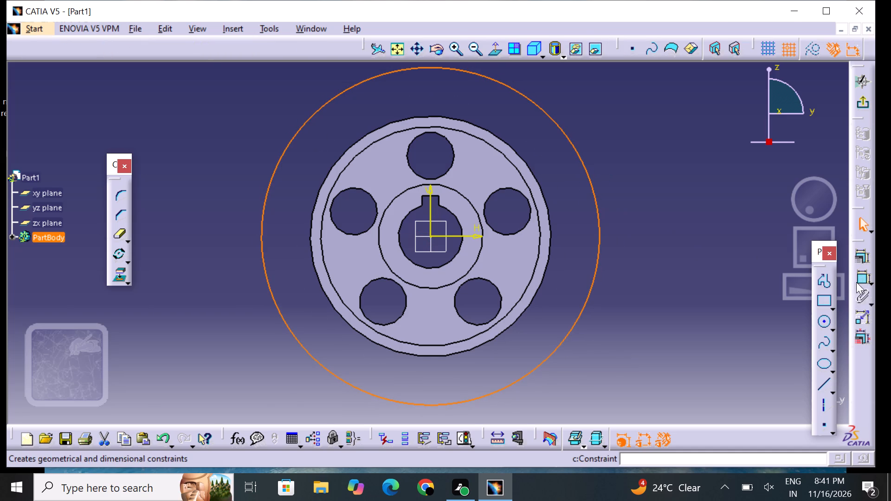
pyautogui.click(860, 279)
pyautogui.click(687, 263)
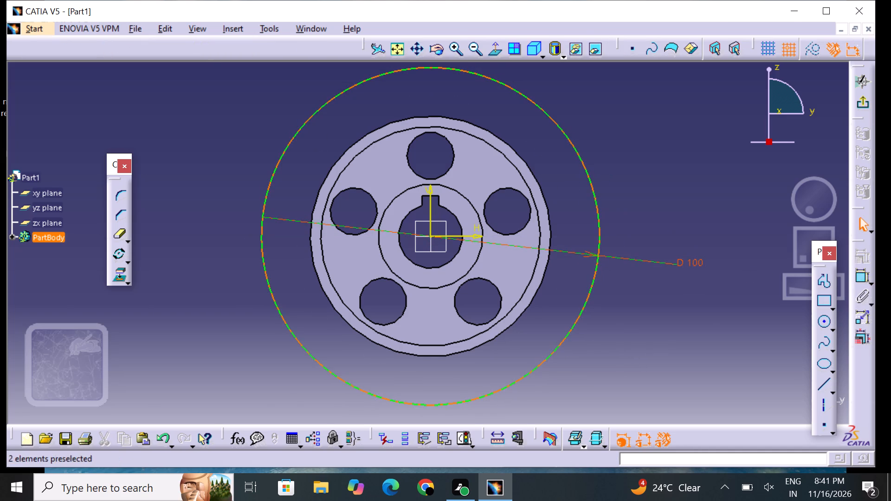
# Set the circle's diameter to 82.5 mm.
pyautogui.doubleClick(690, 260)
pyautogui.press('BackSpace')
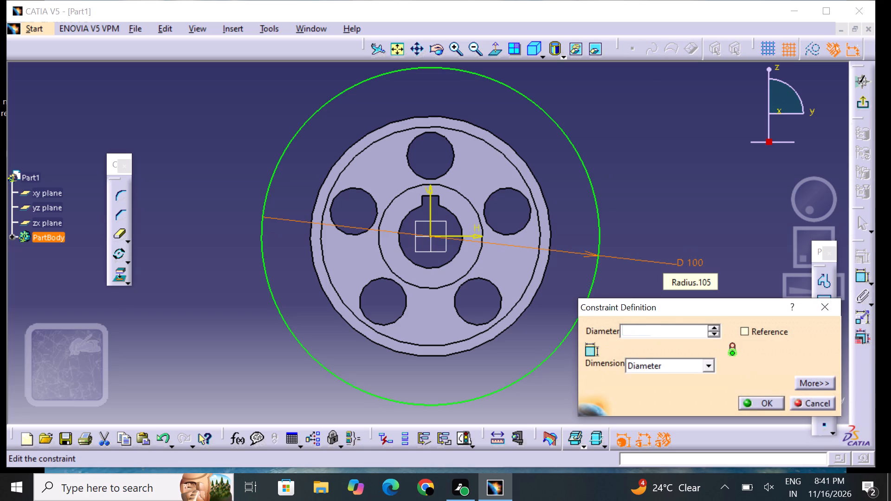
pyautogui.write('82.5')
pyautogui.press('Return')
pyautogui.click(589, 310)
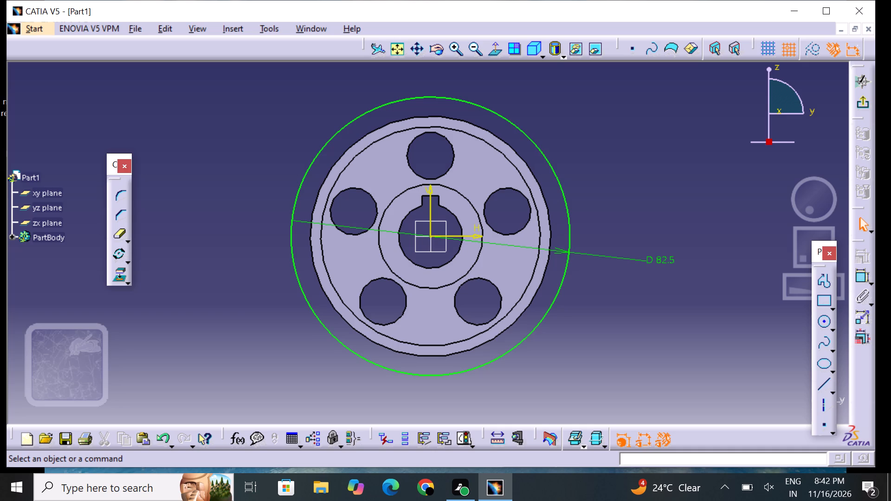
# Set the origin-centred circle's diameter to 68.822 mm.
pyautogui.doubleClick(669, 257)
pyautogui.press('BackSpace')
pyautogui.write('68')
pyautogui.press('.')
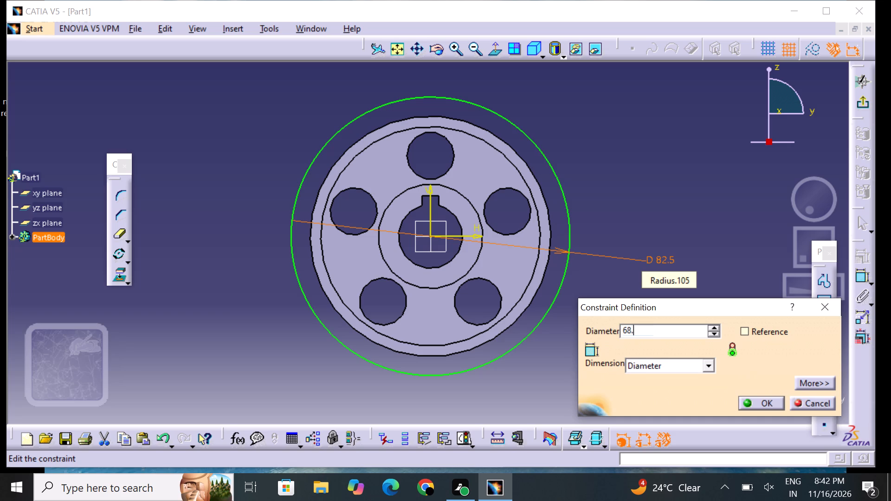
pyautogui.write('822')
pyautogui.press('Return')
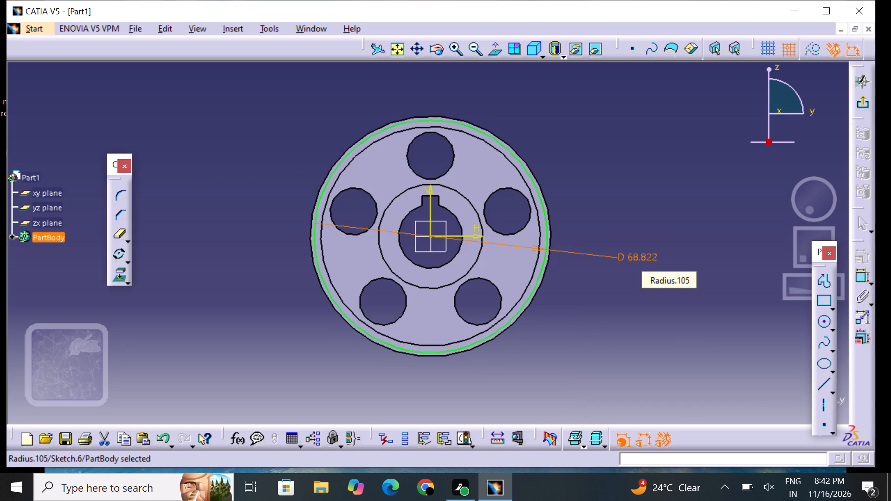
pyautogui.click(676, 253)
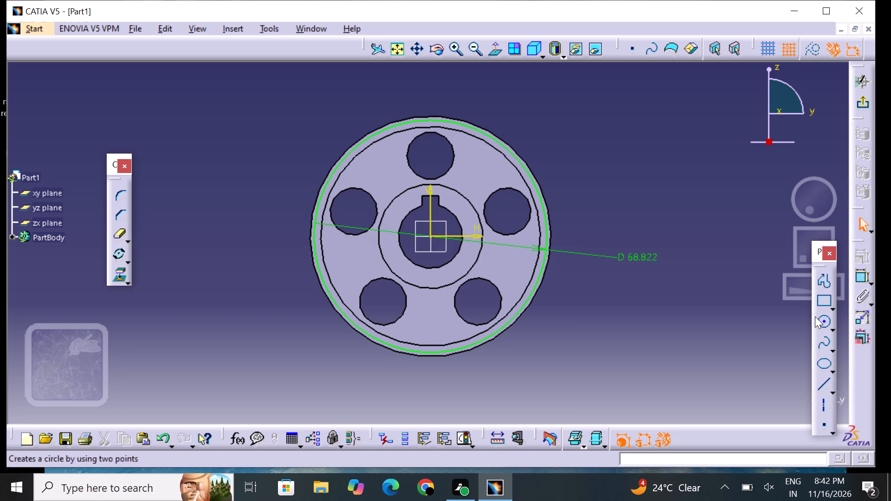
# Sketch a second circle centred on the origin, outside the wheel's rim, and dimension its diameter to 82.5 mm.
pyautogui.click(815, 316)
pyautogui.moveTo(431, 237); pyautogui.dragTo(441, 231)
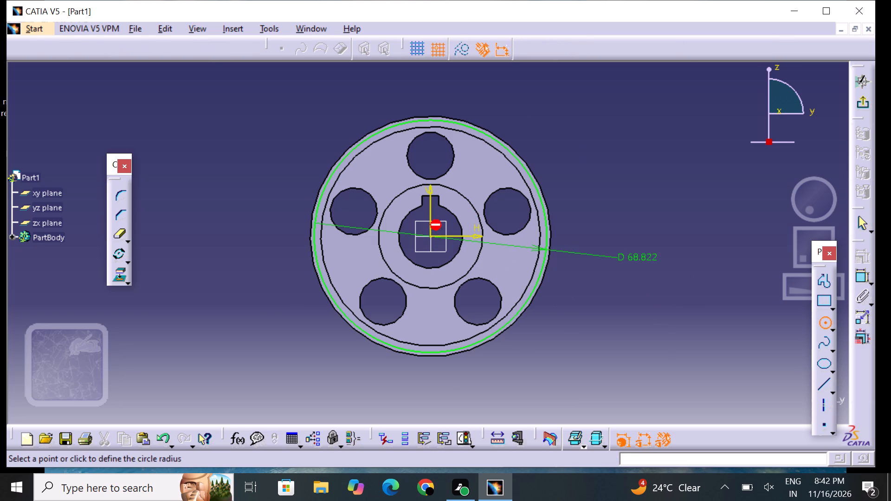
pyautogui.click(568, 184)
pyautogui.click(613, 211)
pyautogui.click(862, 276)
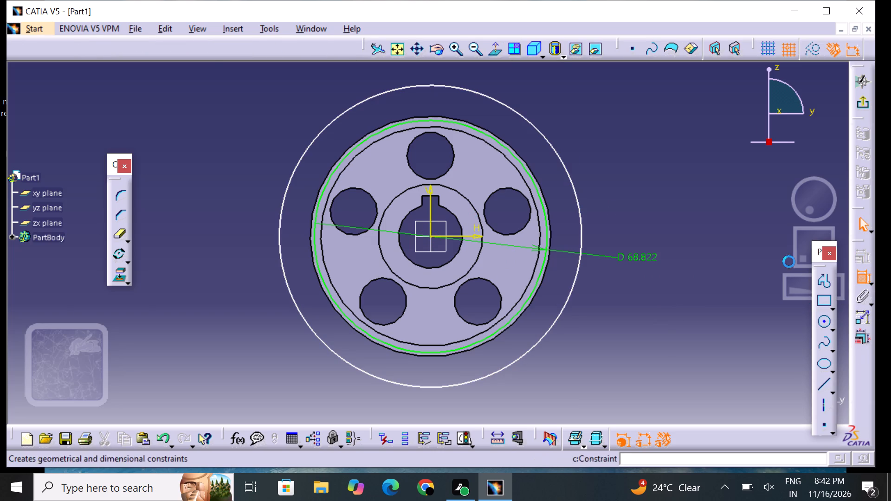
pyautogui.click(583, 235)
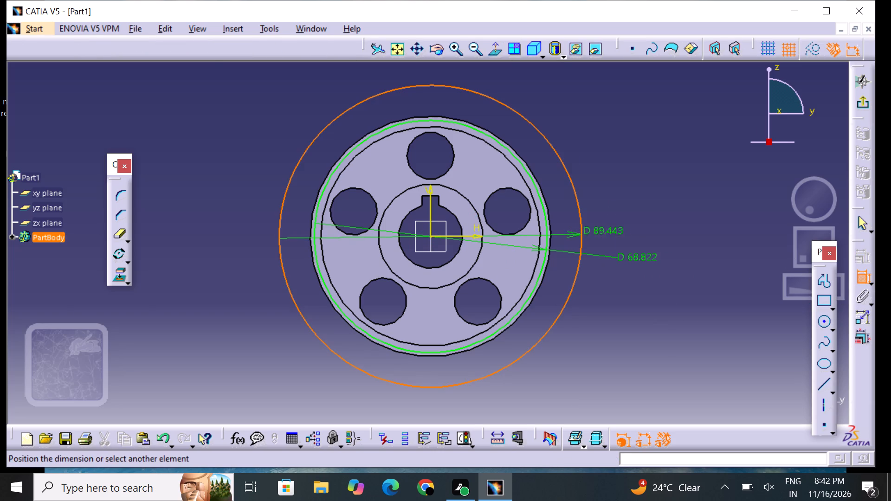
pyautogui.click(610, 235)
pyautogui.doubleClick(608, 232)
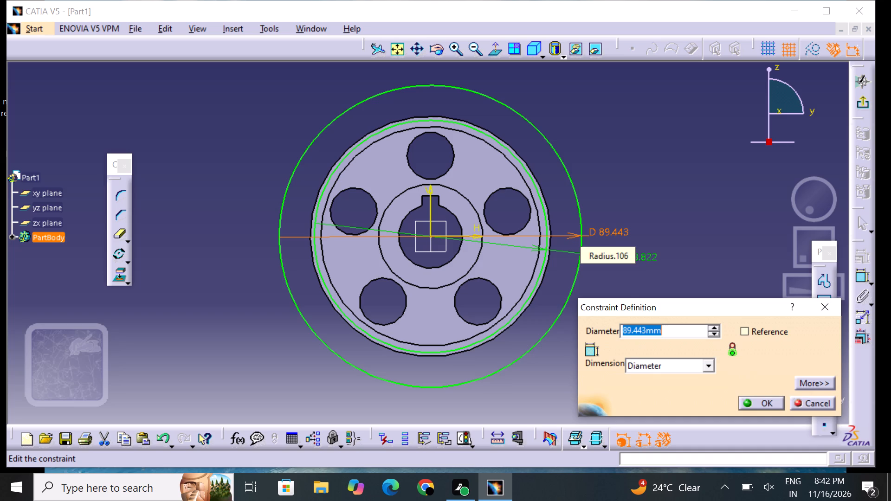
pyautogui.press('BackSpace')
pyautogui.write('82.5')
pyautogui.press('Return')
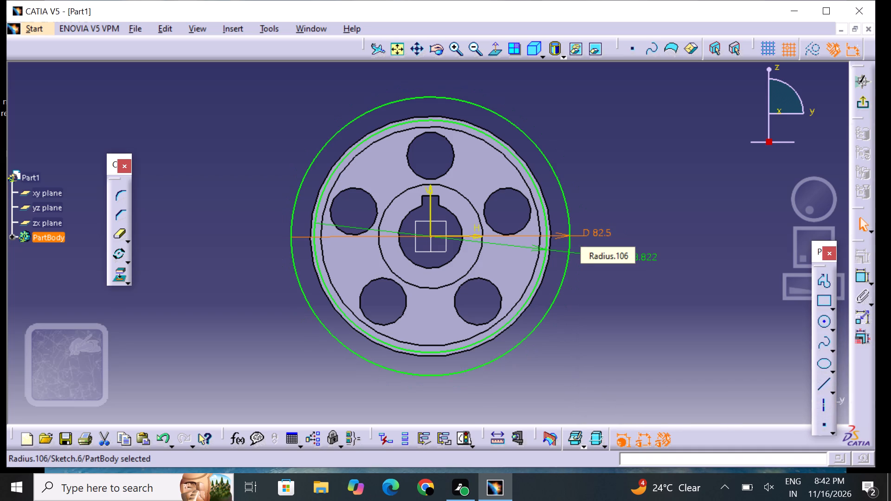
pyautogui.click(628, 178)
# Sketch a circle about 40 mm in diameter centred on the vertical axis, about 40 mm above the origin.
pyautogui.moveTo(628, 177); pyautogui.dragTo(622, 194, button='middle')
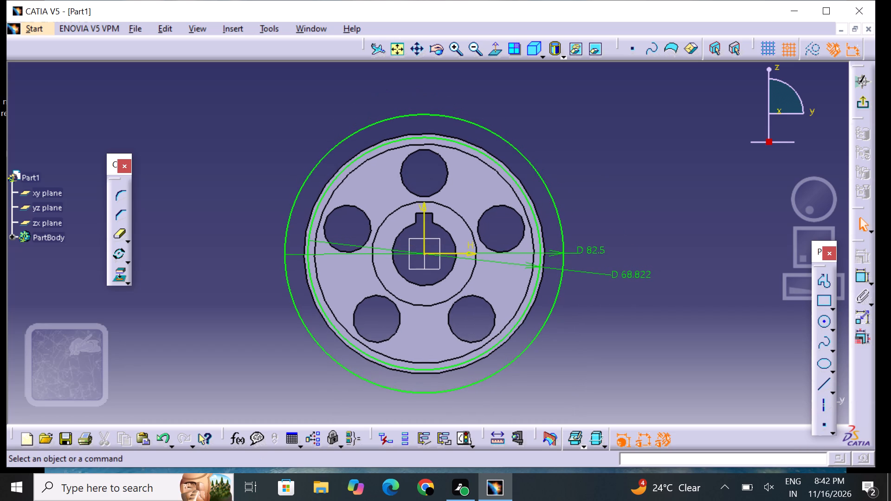
pyautogui.click(817, 330)
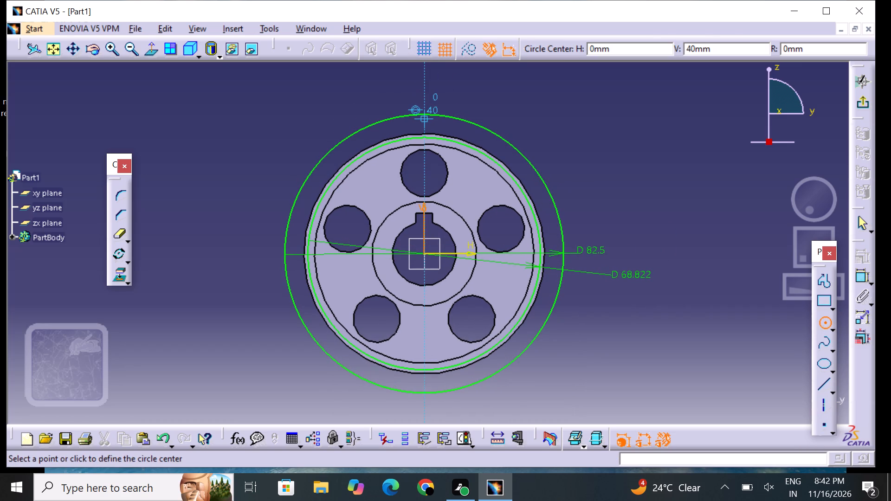
pyautogui.click(426, 131)
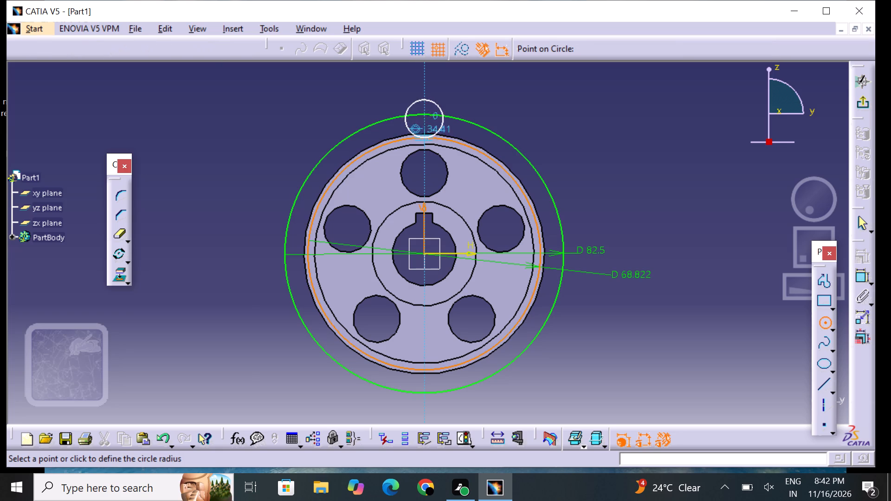
pyautogui.click(499, 125)
pyautogui.click(563, 147)
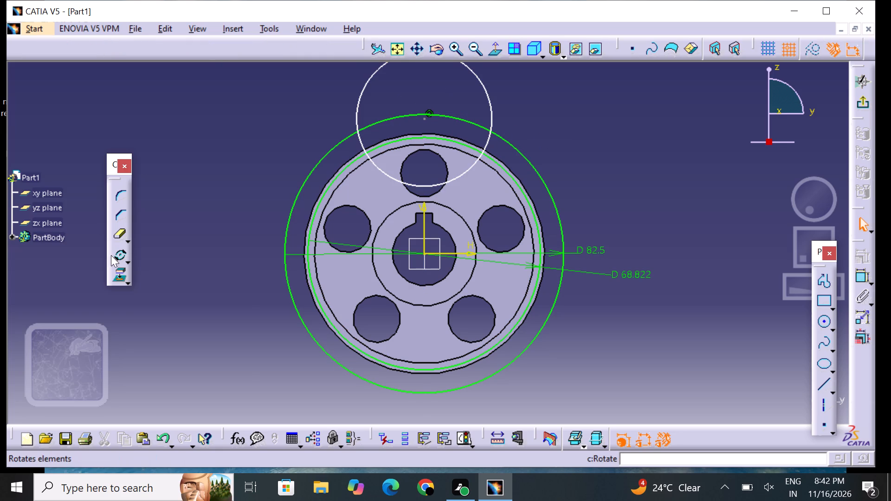
# Project the wheel's outer rim edge into the sketch as 3D reference geometry.
pyautogui.click(121, 273)
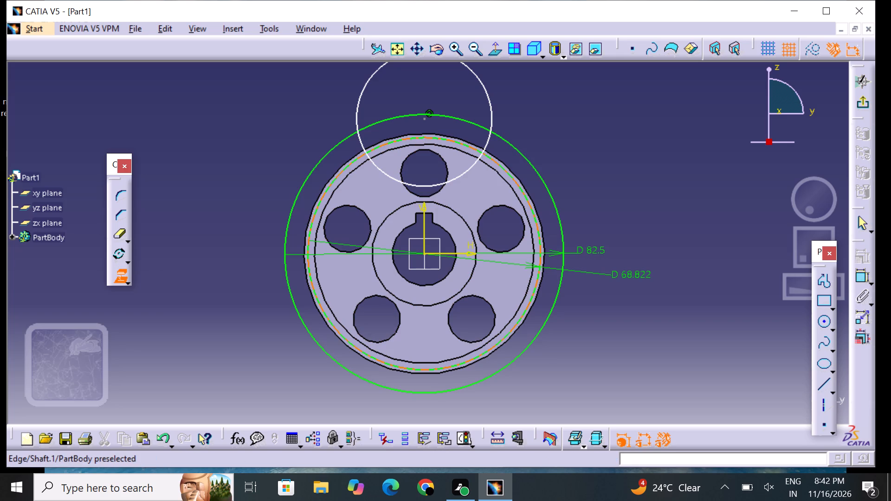
pyautogui.click(510, 170)
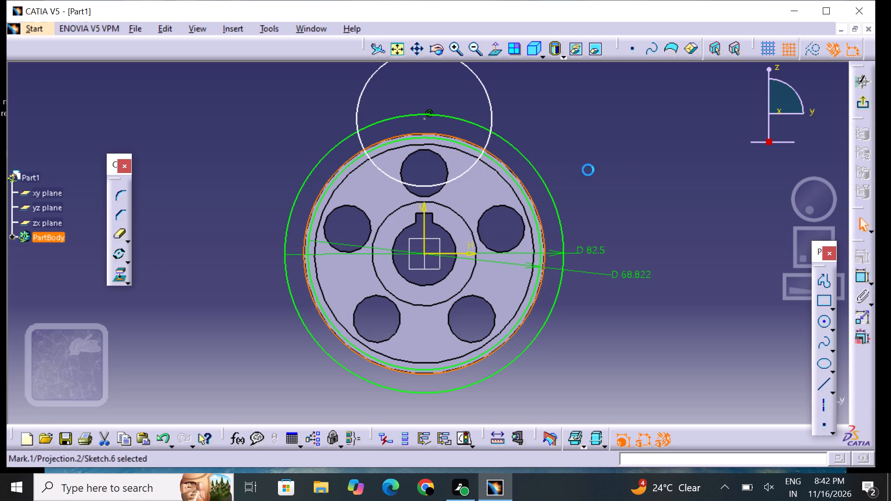
pyautogui.click(636, 172)
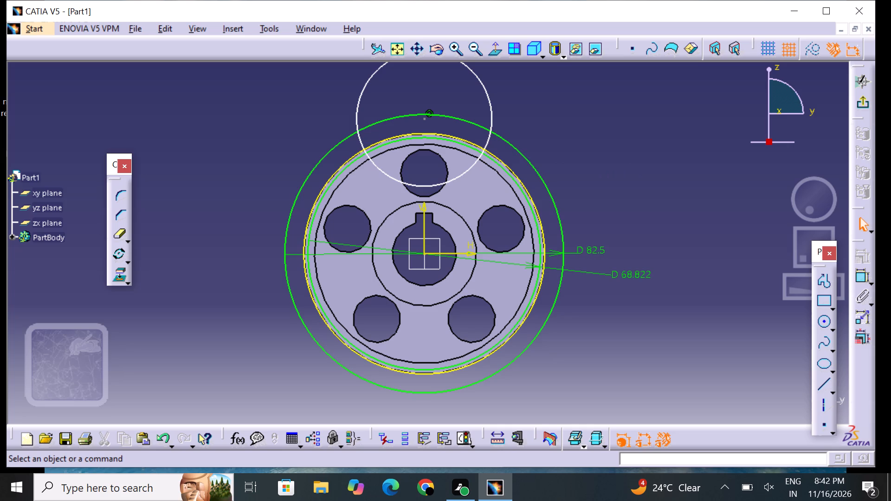
# Dimension the diameter of the circle on the vertical axis and set it to 15 mm.
pyautogui.scroll(2, 636, 172)
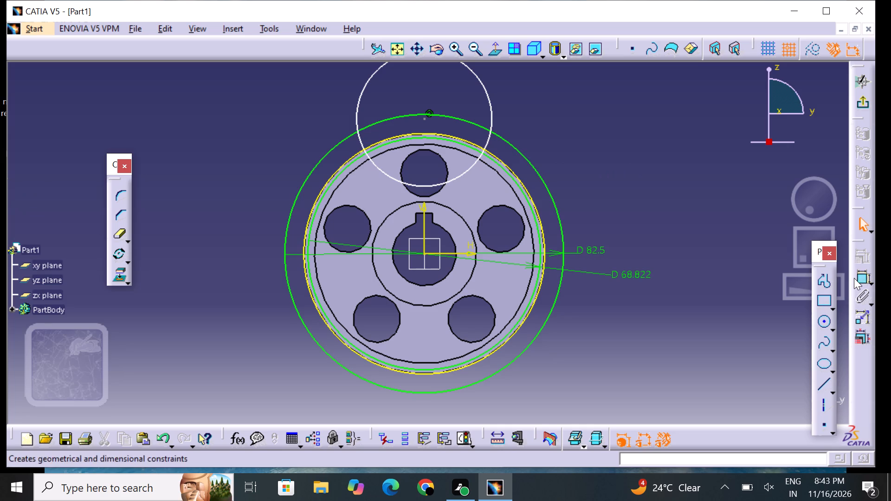
pyautogui.click(854, 278)
pyautogui.click(488, 103)
pyautogui.click(543, 112)
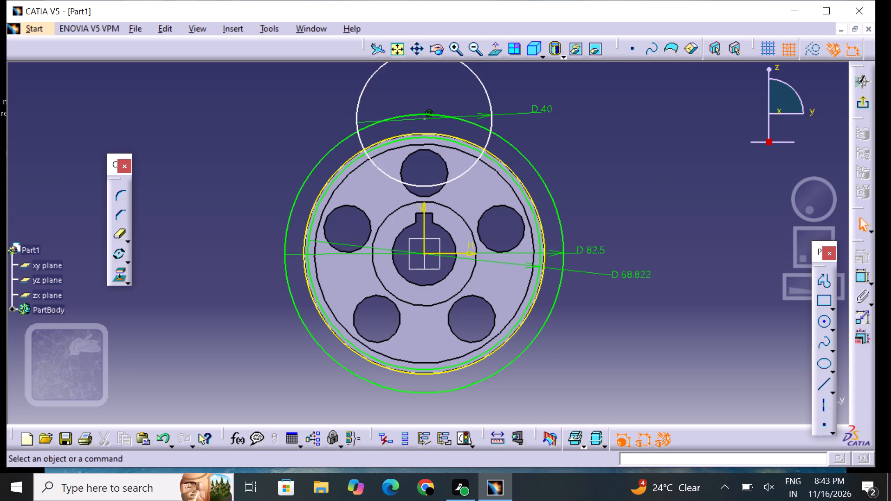
pyautogui.doubleClick(540, 111)
pyautogui.press('BackSpace')
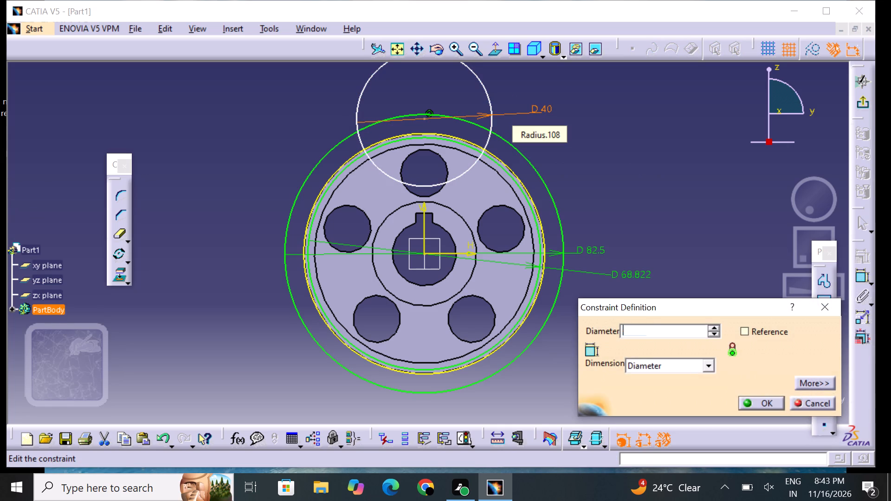
pyautogui.press('1')
pyautogui.press('5')
pyautogui.press('Return')
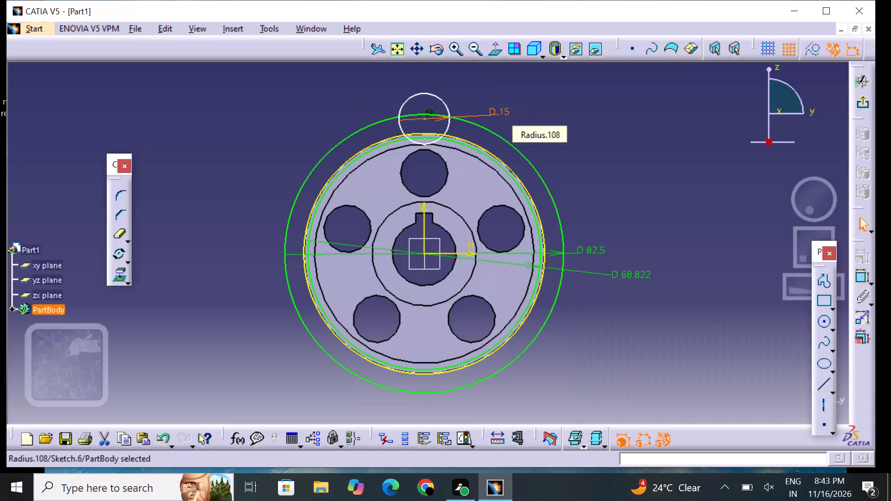
pyautogui.click(542, 111)
# Rotate the 15 mm circle about the origin by 15 degrees in duplicate mode with 1 instance.
pyautogui.click(446, 129)
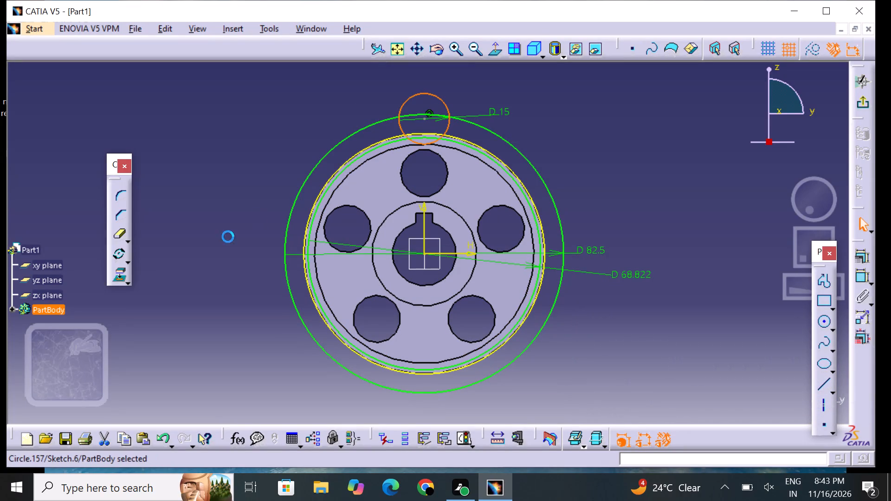
pyautogui.click(120, 260)
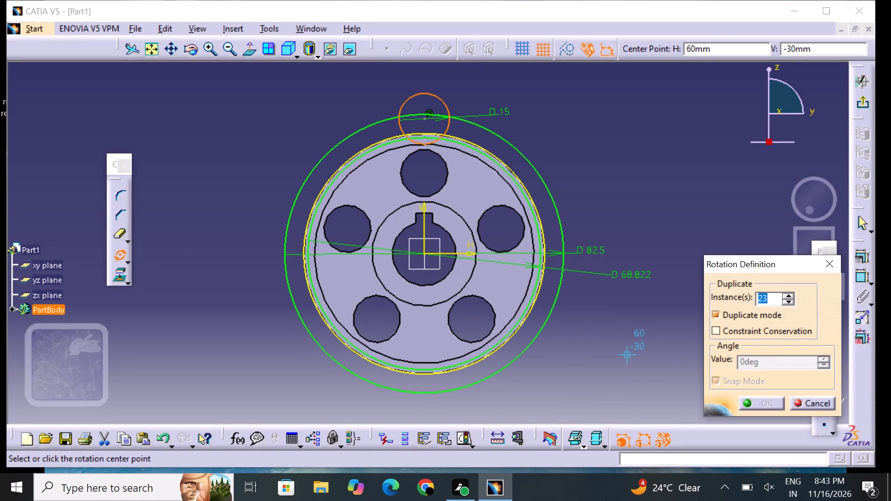
pyautogui.press('BackSpace')
pyautogui.press('1')
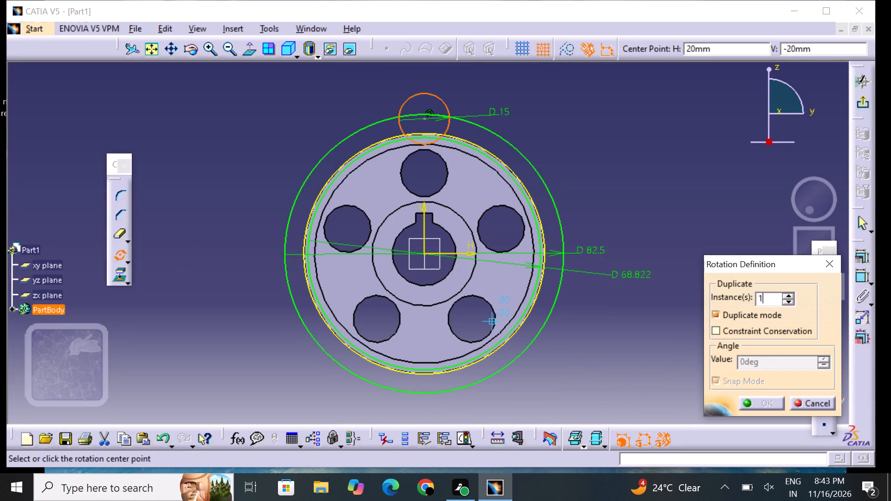
pyautogui.click(425, 255)
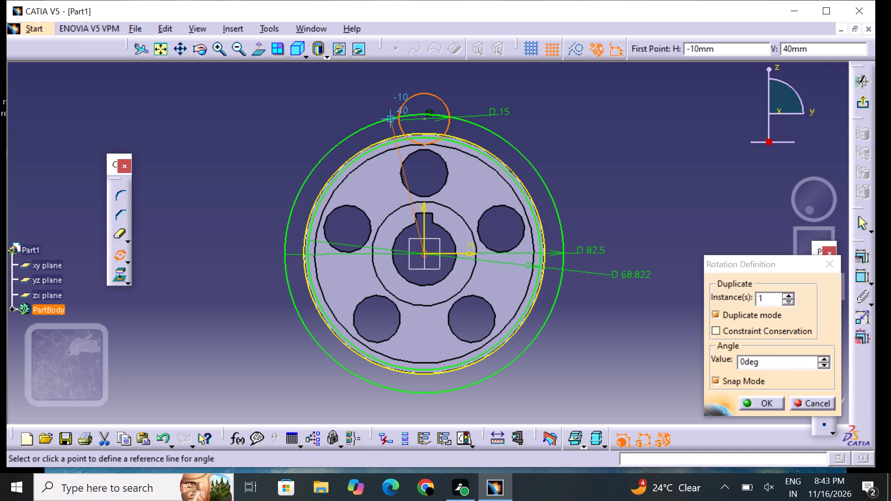
pyautogui.click(786, 368)
pyautogui.press('BackSpace')
pyautogui.press('BackSpace')
pyautogui.press('BackSpace')
pyautogui.press('BackSpace')
pyautogui.press('BackSpace')
pyautogui.press('BackSpace')
pyautogui.press('BackSpace')
pyautogui.press('BackSpace')
pyautogui.press('BackSpace')
pyautogui.press('BackSpace')
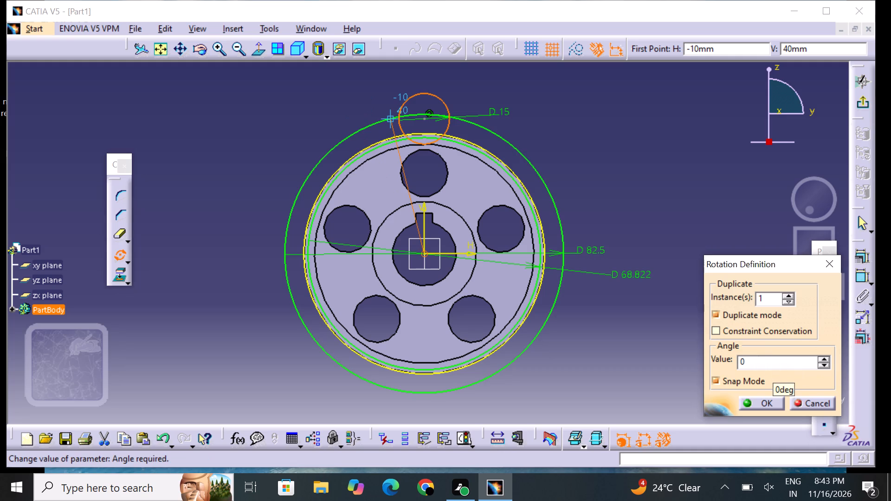
pyautogui.write('15')
pyautogui.press('Return')
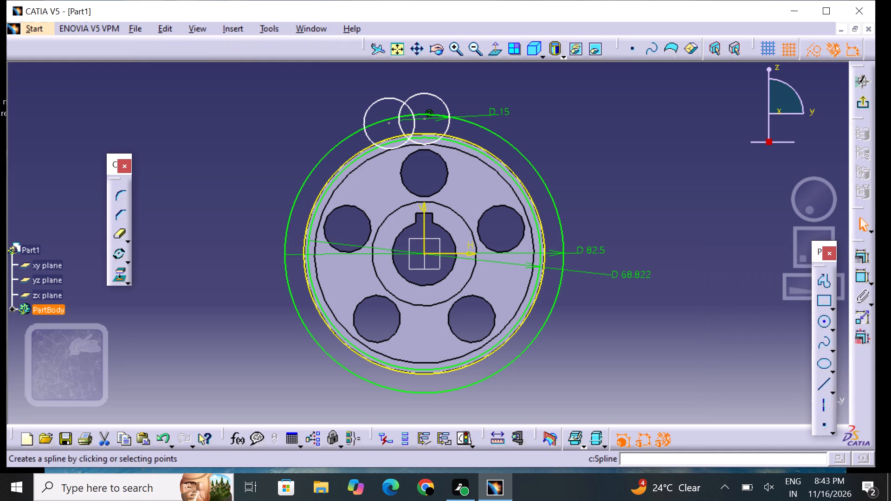
pyautogui.click(696, 230)
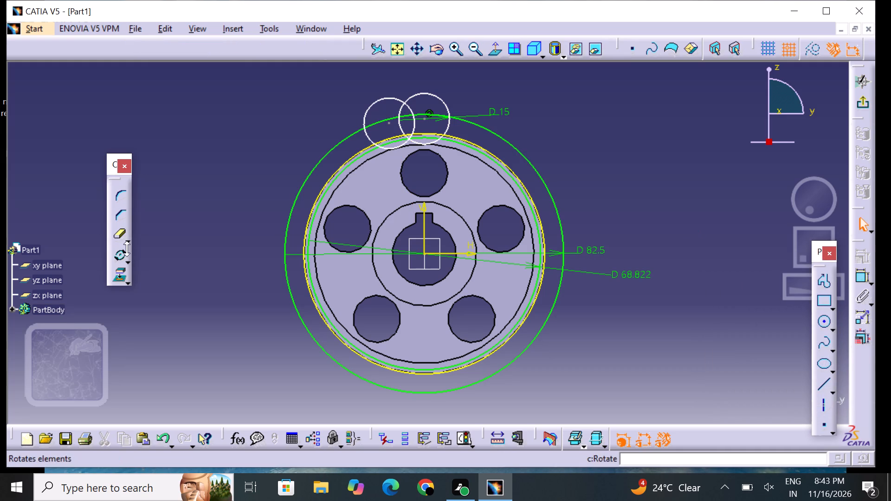
# Quick-trim the outer and lower arcs of both overlapping 15 mm circles to leave the lens-shaped tooth flanks.
pyautogui.click(457, 45)
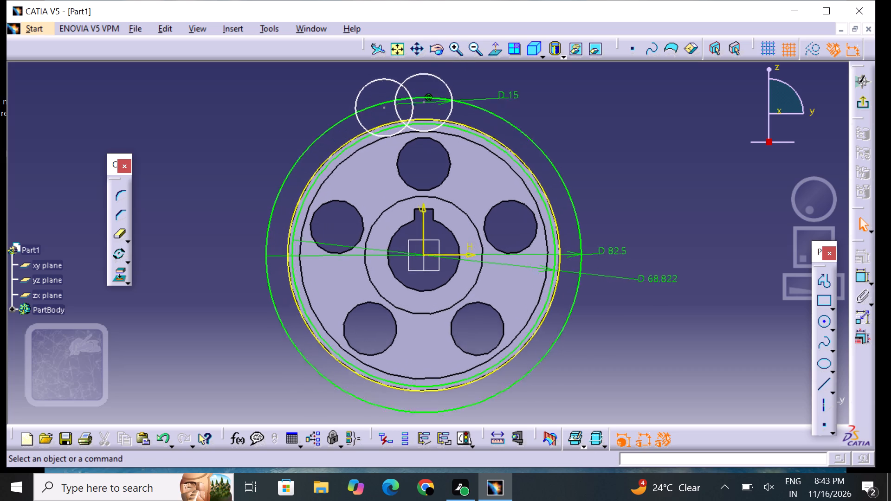
pyautogui.moveTo(439, 70); pyautogui.dragTo(425, 142, button='middle')
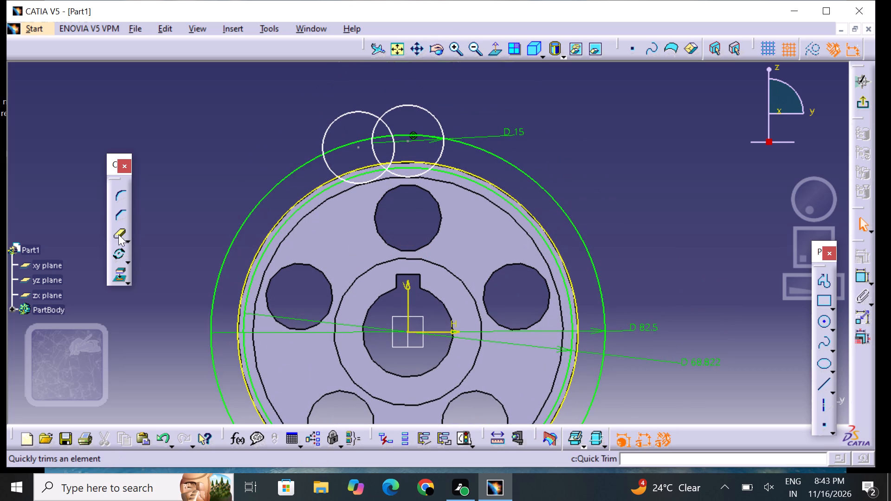
pyautogui.doubleClick(118, 234)
pyautogui.click(352, 112)
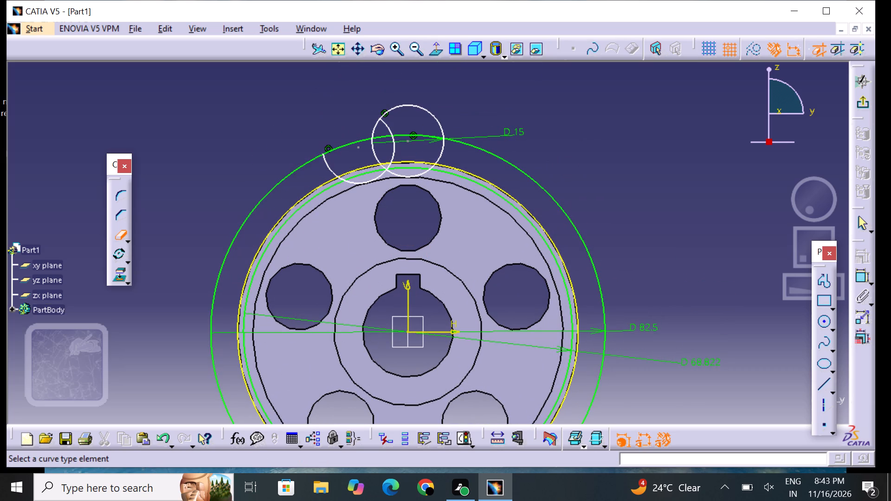
pyautogui.click(402, 106)
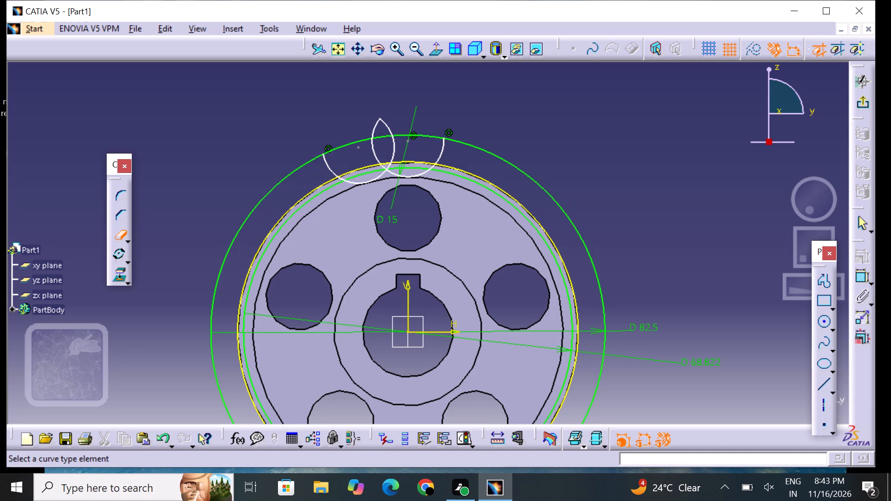
pyautogui.click(439, 160)
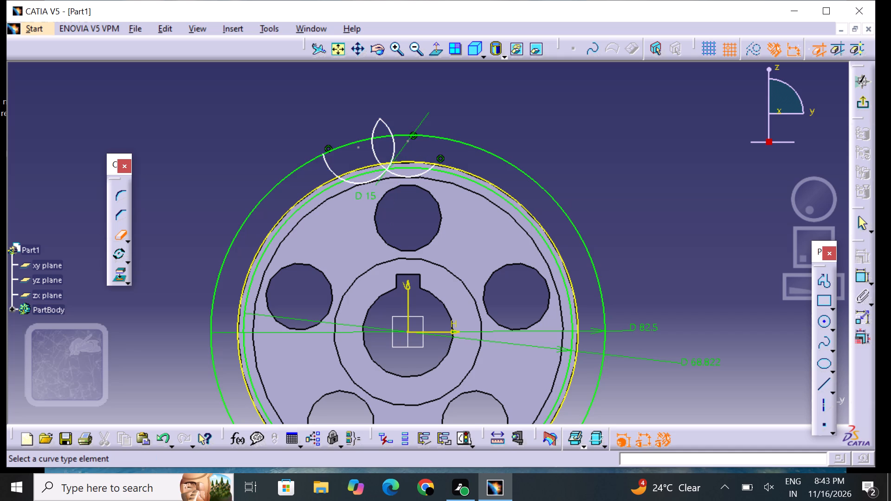
pyautogui.click(394, 176)
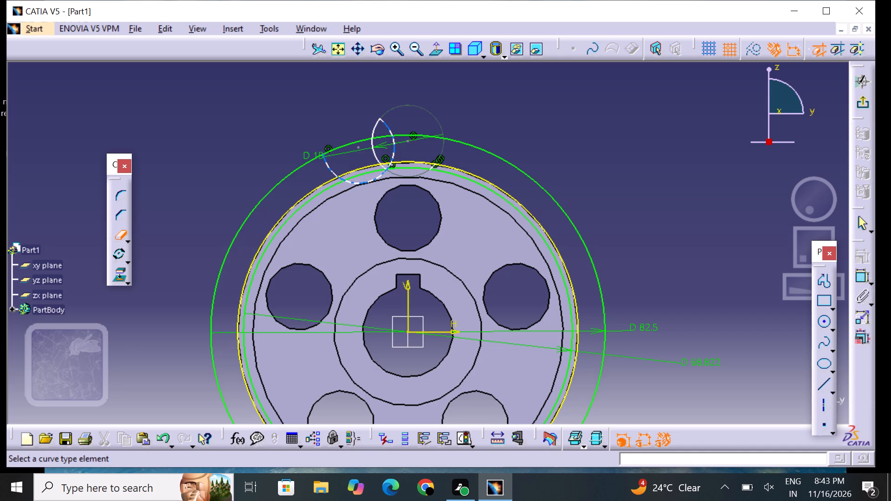
pyautogui.click(330, 163)
pyautogui.click(361, 182)
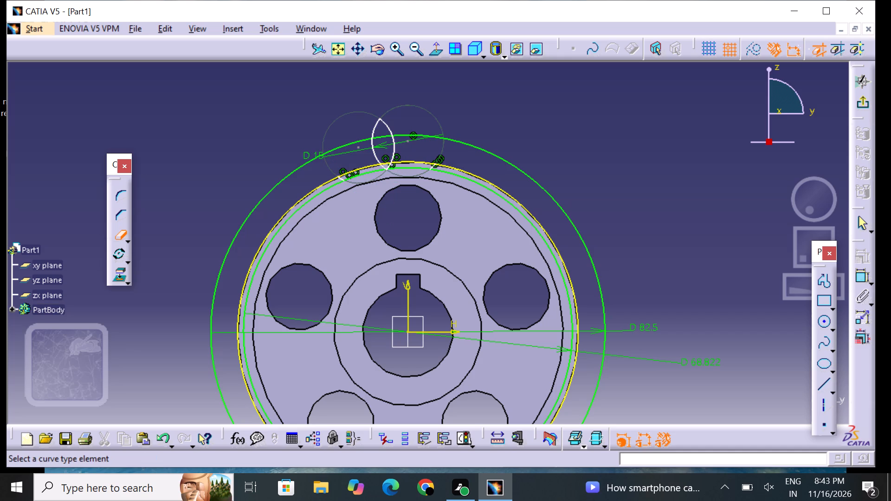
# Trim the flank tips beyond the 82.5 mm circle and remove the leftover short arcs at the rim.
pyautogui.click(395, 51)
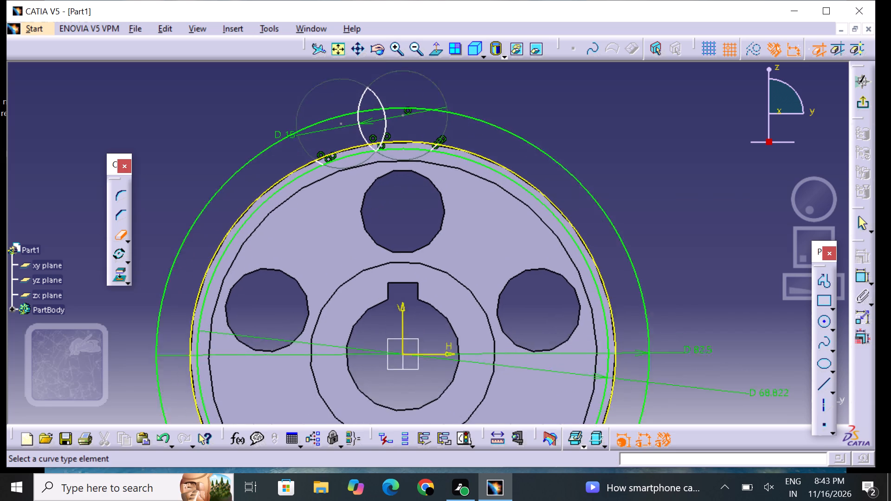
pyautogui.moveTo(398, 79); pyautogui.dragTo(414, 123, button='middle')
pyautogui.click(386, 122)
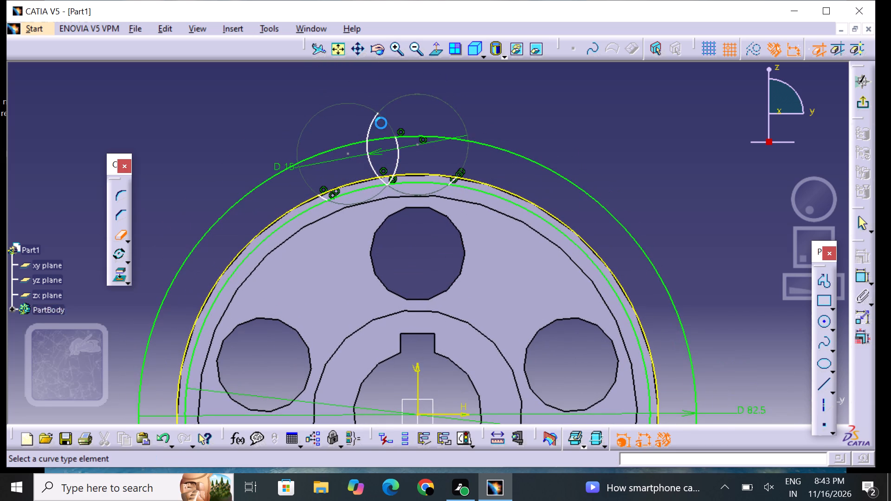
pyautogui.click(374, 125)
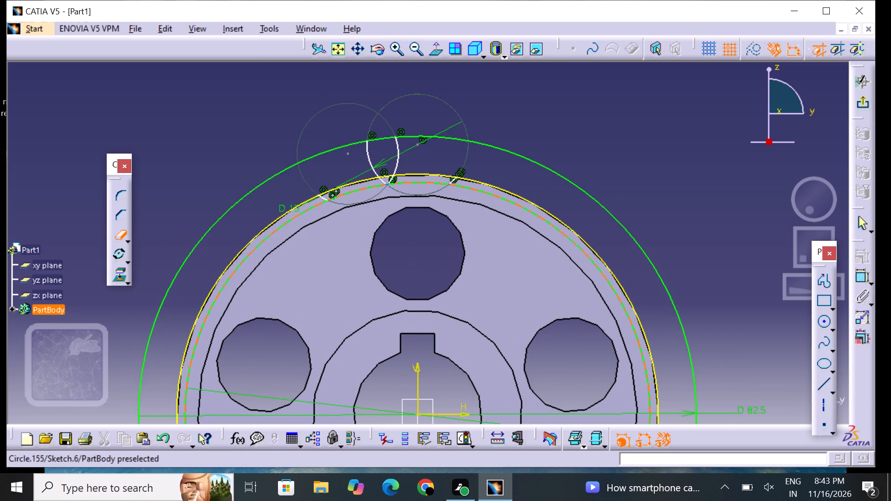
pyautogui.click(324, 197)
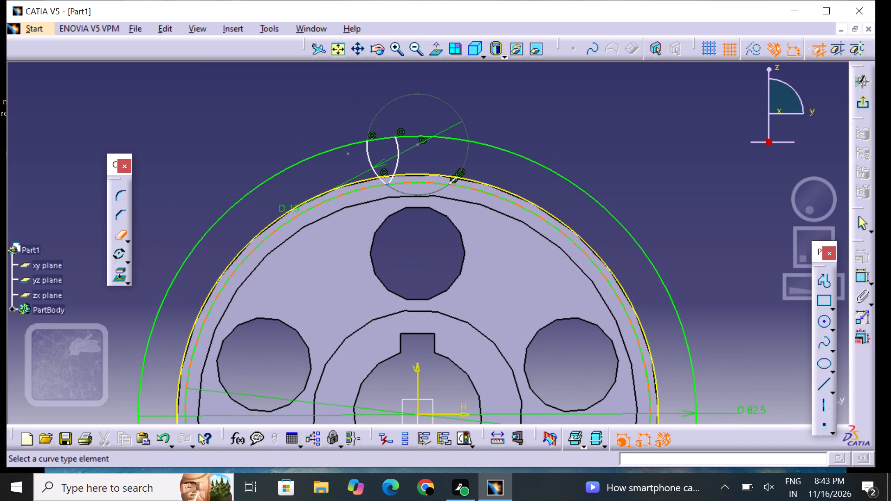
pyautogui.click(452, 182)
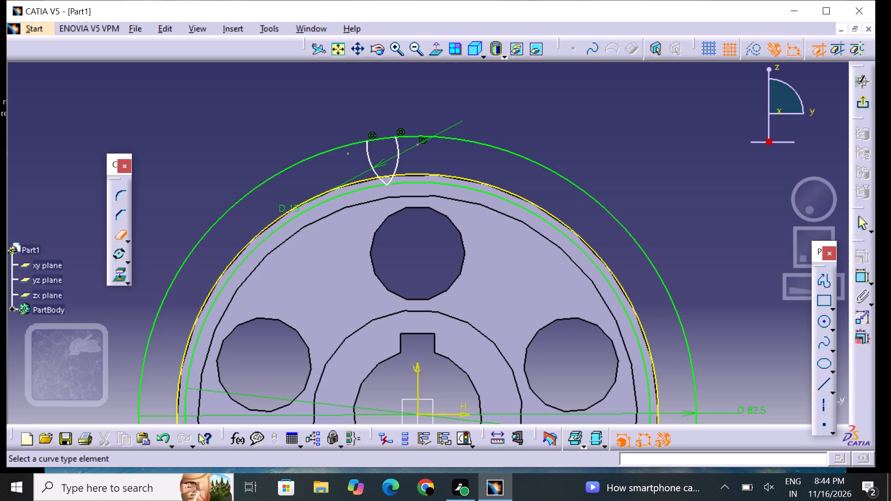
# Undo the tooth flank trims until the two overlapping full 15 mm circles are back.
pyautogui.hotkey('ctrl', 'z')
pyautogui.hotkey('ctrl', 'z')
pyautogui.hotkey('ctrl', 'z')
pyautogui.click(117, 234)
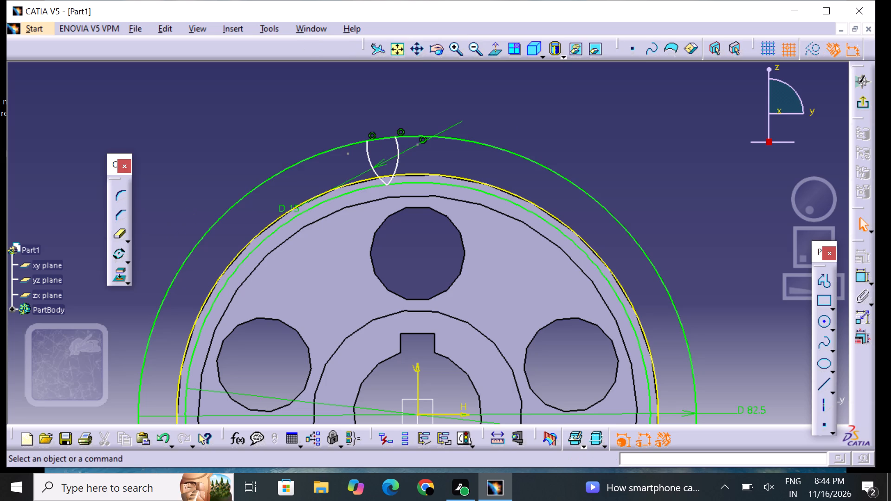
pyautogui.hotkey('ctrl', 'z')
pyautogui.hotkey('ctrl', 'z')
pyautogui.hotkey('ctrl', 'z')
pyautogui.hotkey('ctrl', 'z')
pyautogui.hotkey('ctrl', 'z')
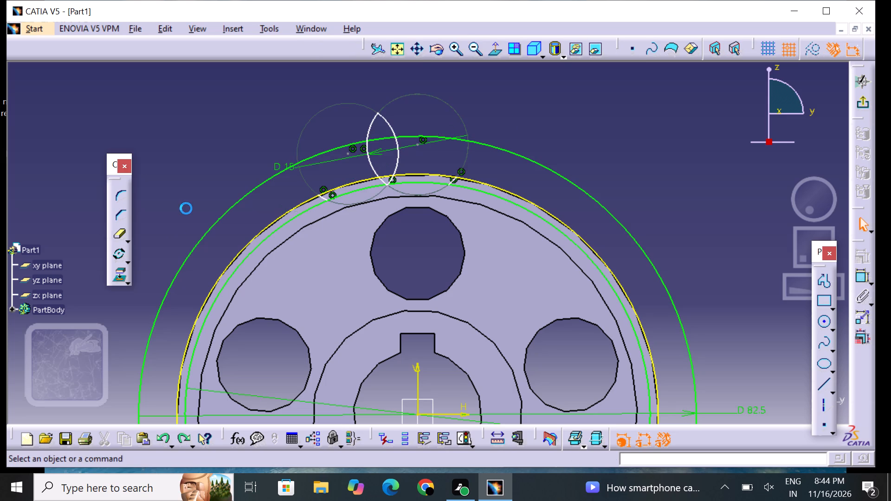
pyautogui.hotkey('ctrl', 'z')
pyautogui.hotkey('ctrl', 'z')
pyautogui.hotkey('ctrl', 'z')
pyautogui.hotkey('ctrl', 'z')
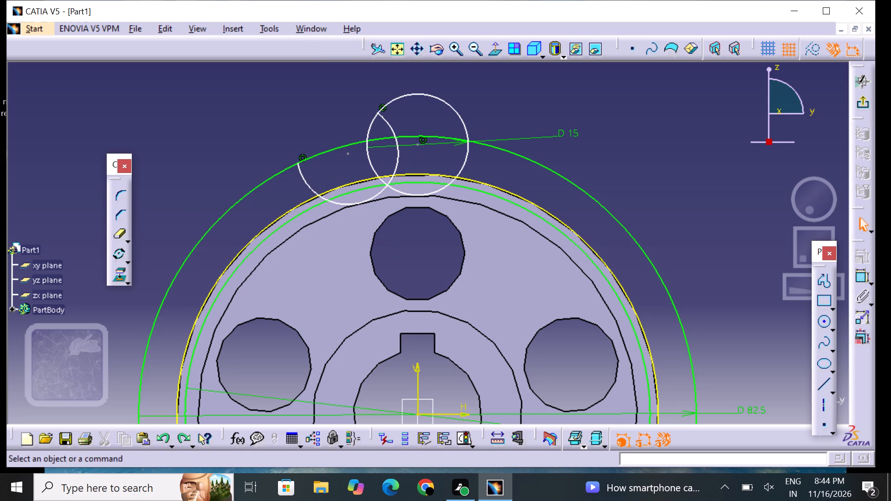
pyautogui.hotkey('ctrl', 'z')
pyautogui.hotkey('ctrl', 'z')
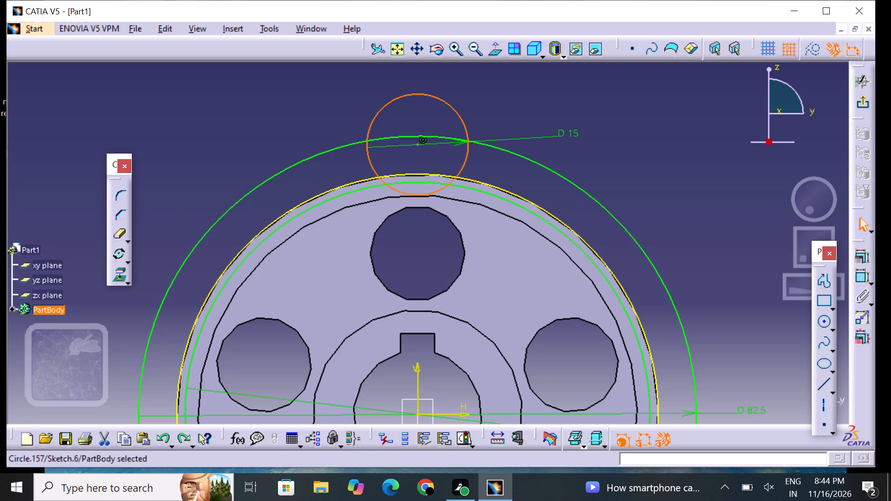
pyautogui.hotkey('ctrl', 'y')
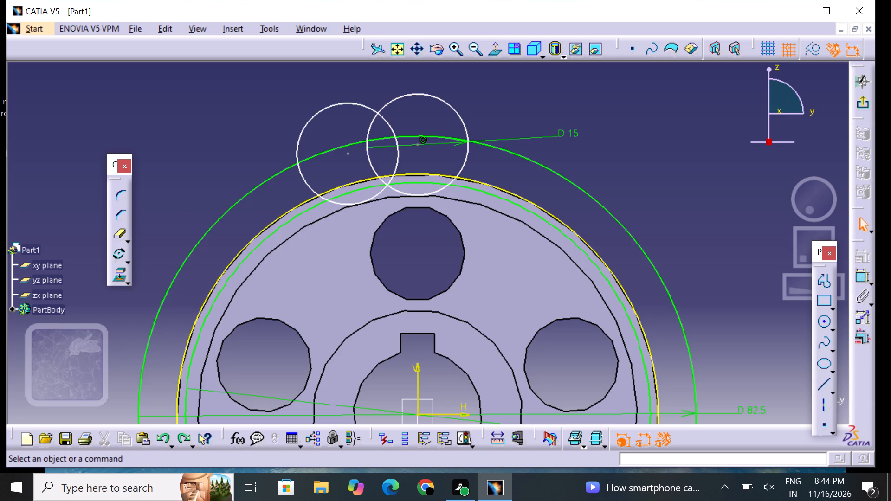
# Constrain the centre of the 15 mm circle on the vertical axis to 2 mm from the wheel's projected rim edge.
pyautogui.click(857, 276)
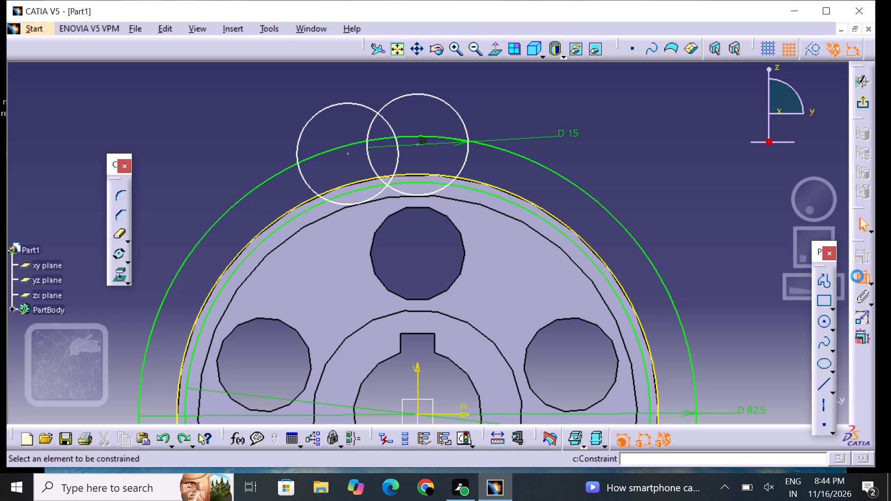
pyautogui.click(418, 144)
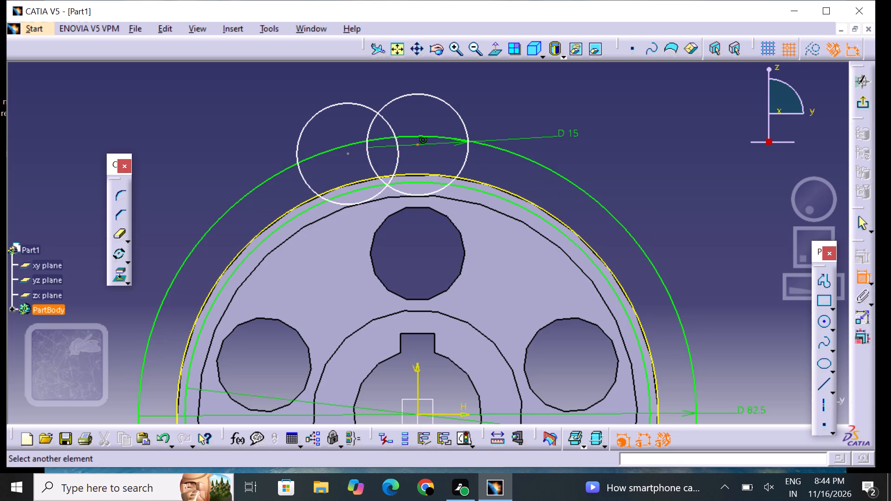
pyautogui.click(432, 173)
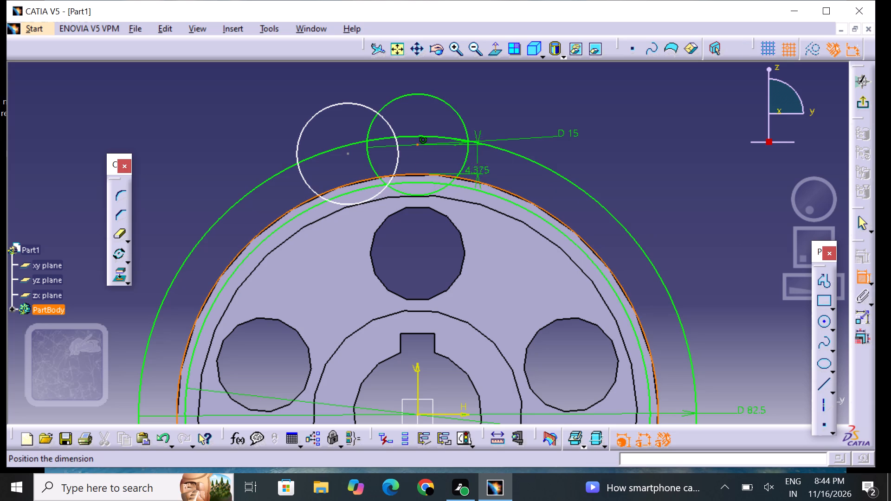
pyautogui.click(608, 182)
pyautogui.doubleClick(603, 182)
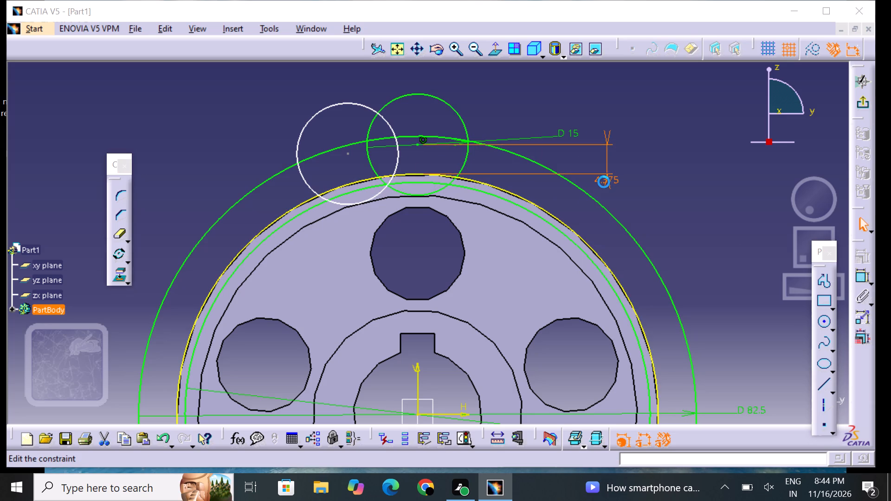
pyautogui.press('BackSpace')
pyautogui.press('2')
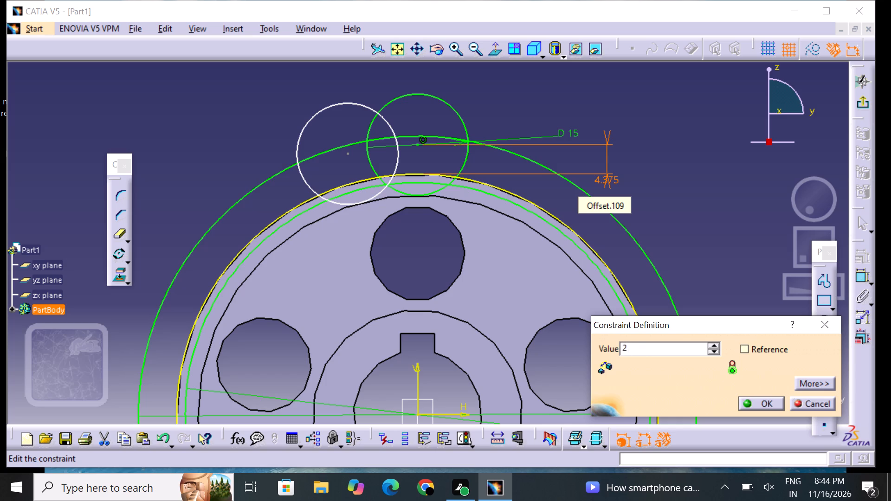
pyautogui.press('Return')
pyautogui.click(630, 161)
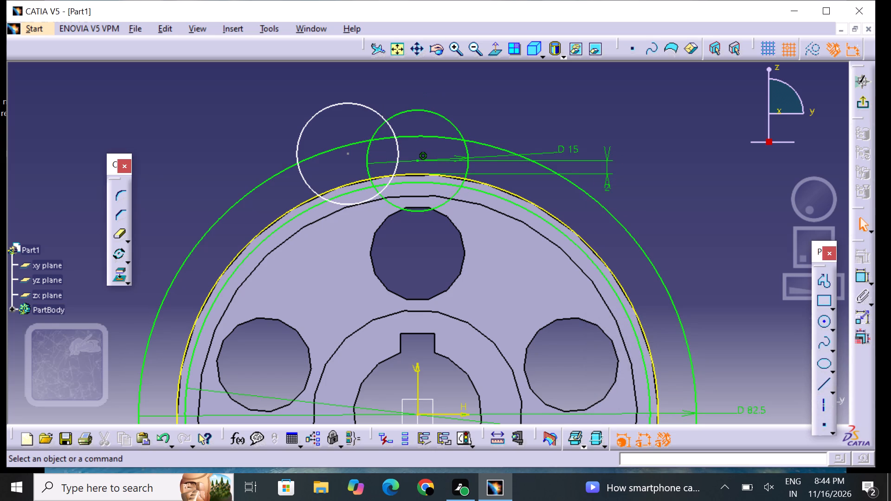
# Delete the old rotated copy of the 15 mm circle.
pyautogui.click(399, 146)
pyautogui.rightClick(400, 147)
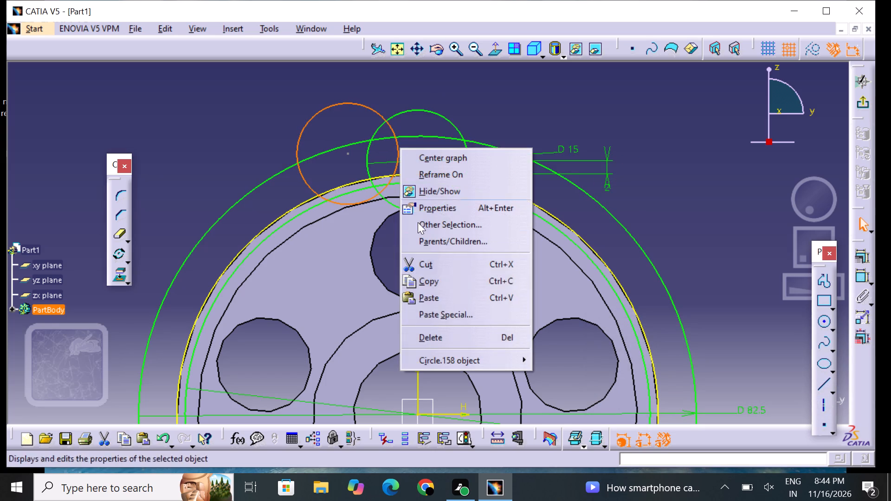
pyautogui.click(447, 337)
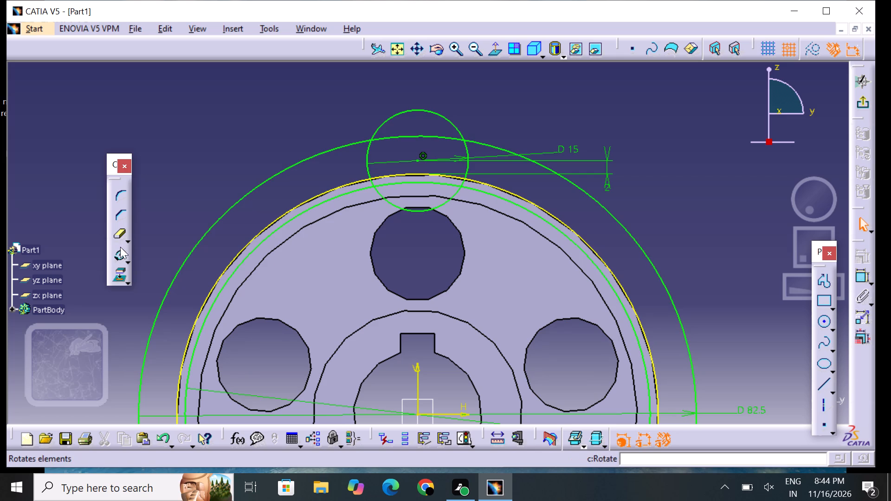
# Rotate the repositioned 15 mm circle about the origin by 15 degrees in duplicate mode with 1 instance.
pyautogui.click(372, 167)
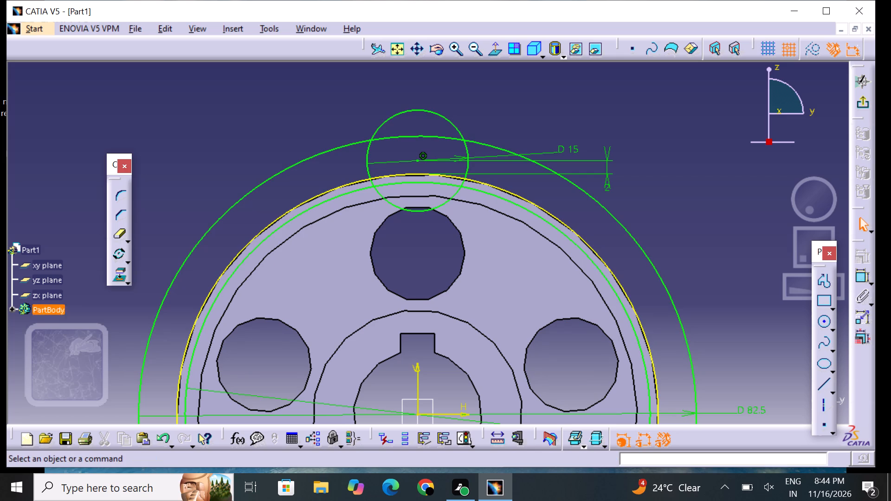
pyautogui.click(369, 162)
pyautogui.click(365, 157)
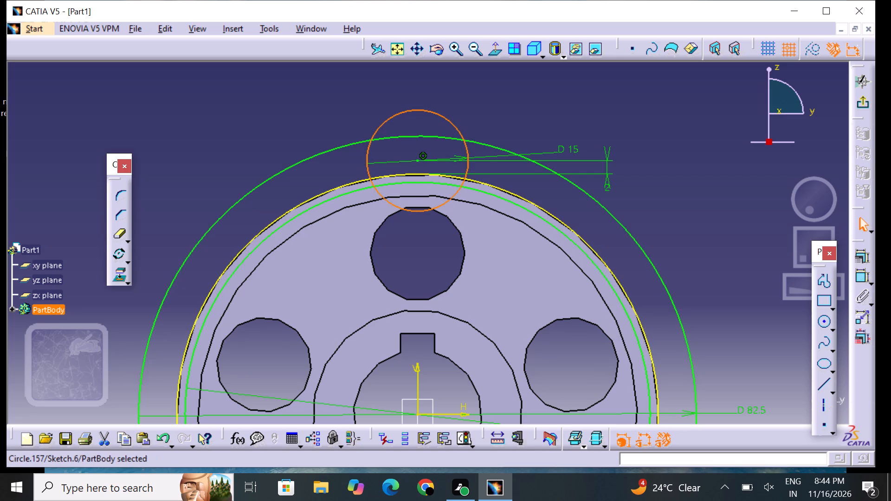
pyautogui.click(121, 255)
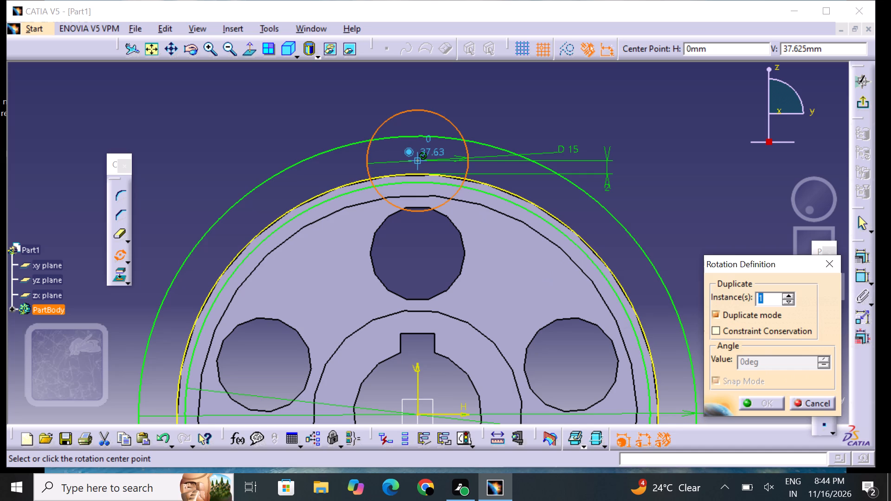
pyautogui.moveTo(420, 328); pyautogui.dragTo(426, 301, button='middle')
pyautogui.click(428, 384)
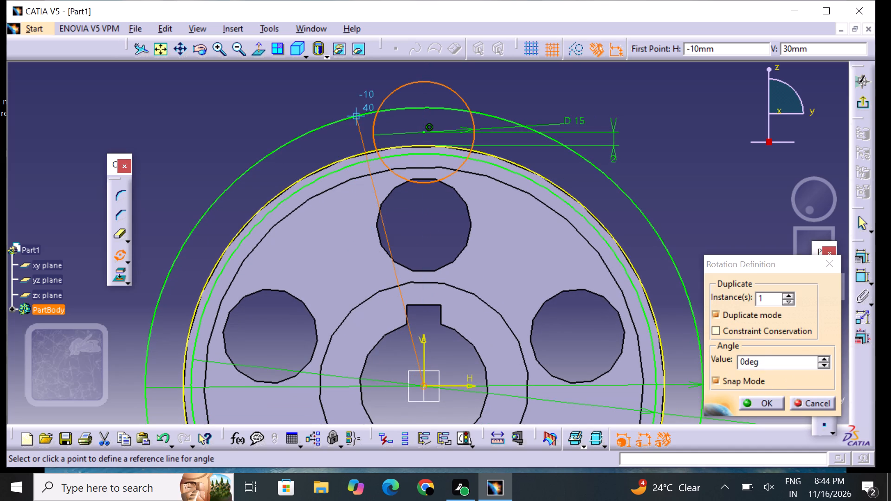
pyautogui.click(768, 365)
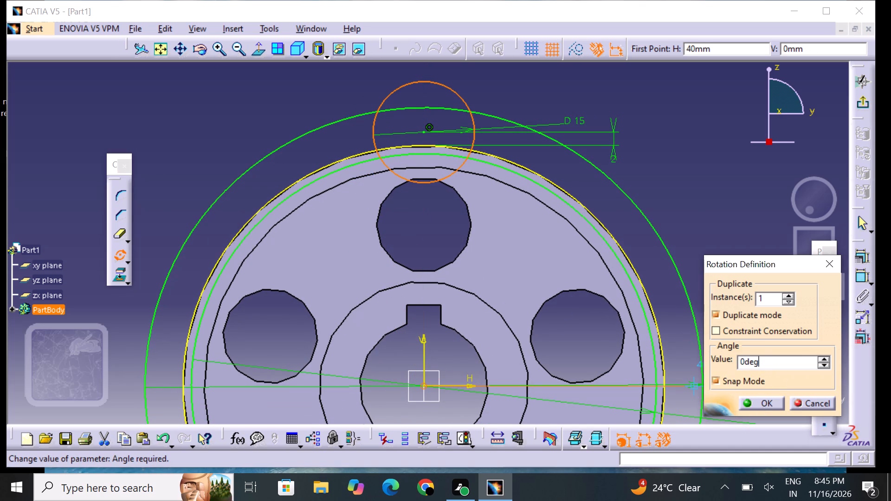
pyautogui.press('BackSpace')
pyautogui.press('BackSpace')
pyautogui.press('BackSpace')
pyautogui.press('BackSpace')
pyautogui.write('15')
pyautogui.press('Return')
pyautogui.moveTo(809, 159); pyautogui.dragTo(798, 167)
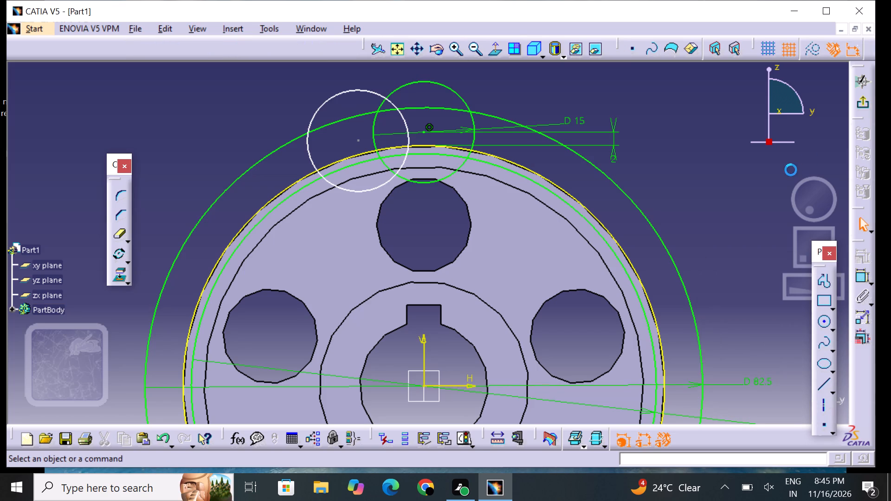
# Quick-trim the outer arcs of both overlapping 15 mm circles and their leftover short pieces, leaving only the lens shape.
pyautogui.moveTo(691, 162); pyautogui.dragTo(688, 193, button='middle')
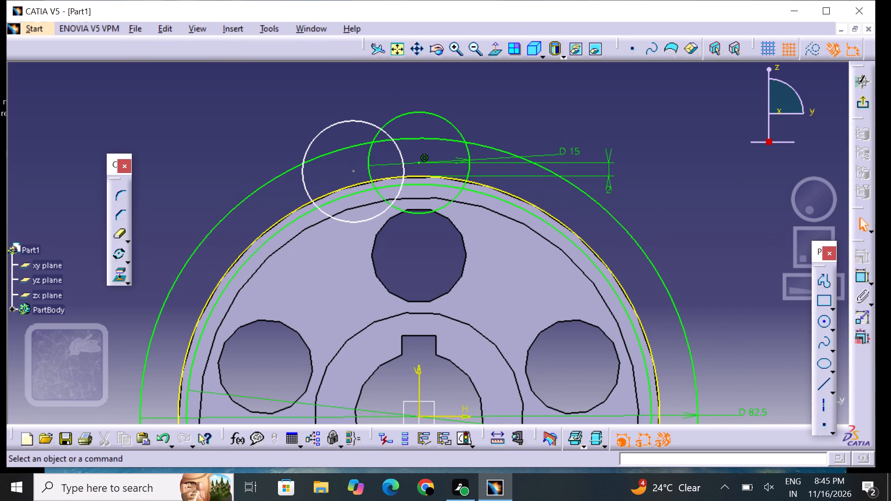
pyautogui.doubleClick(117, 233)
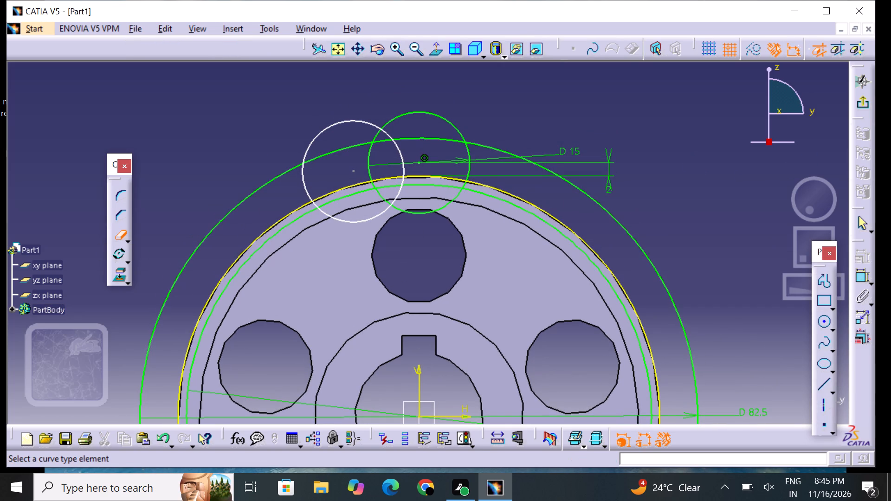
pyautogui.click(337, 122)
pyautogui.click(304, 189)
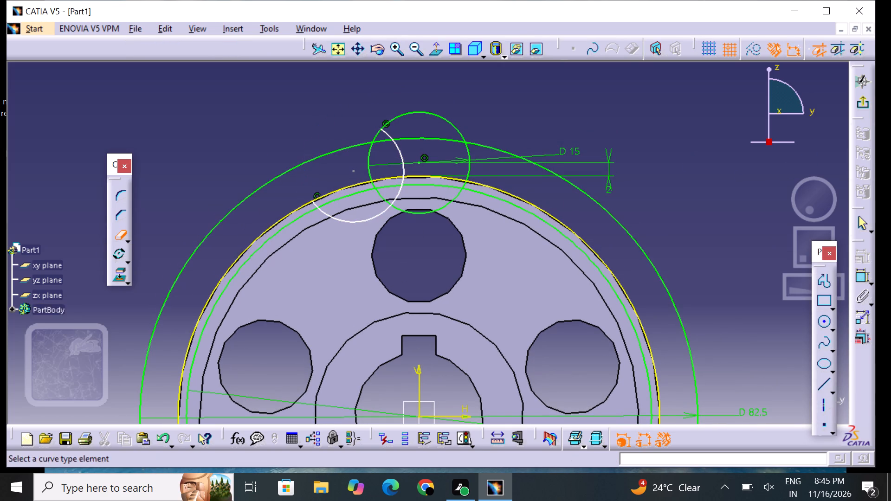
pyautogui.click(345, 220)
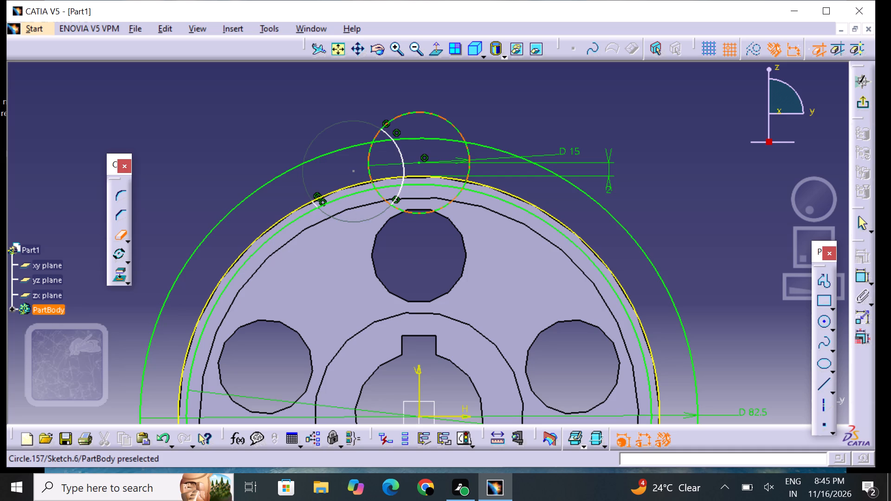
pyautogui.click(403, 212)
pyautogui.click(470, 168)
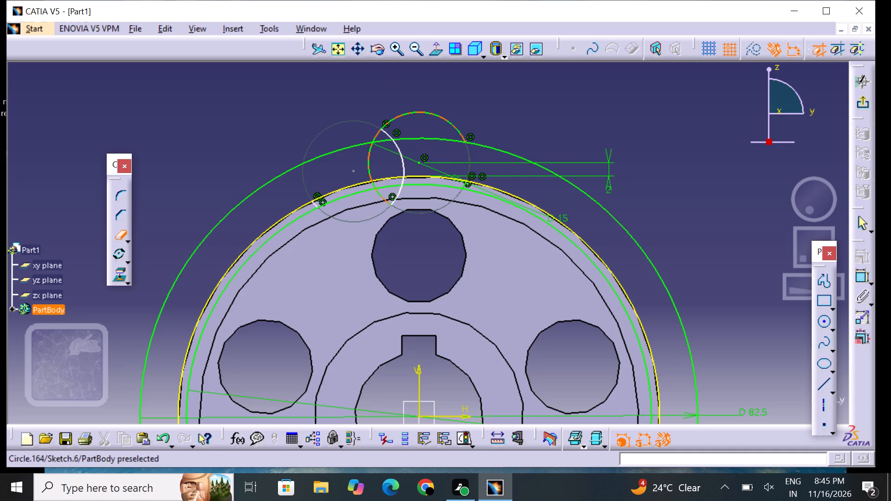
pyautogui.click(421, 111)
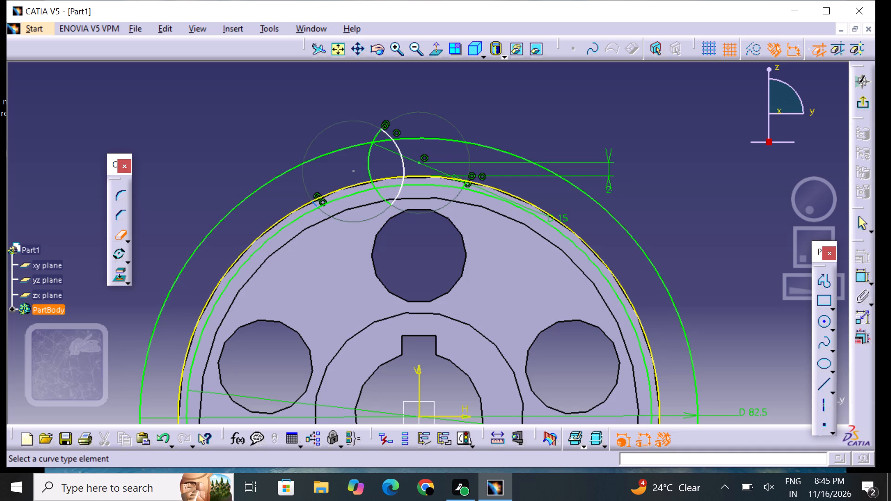
pyautogui.click(315, 205)
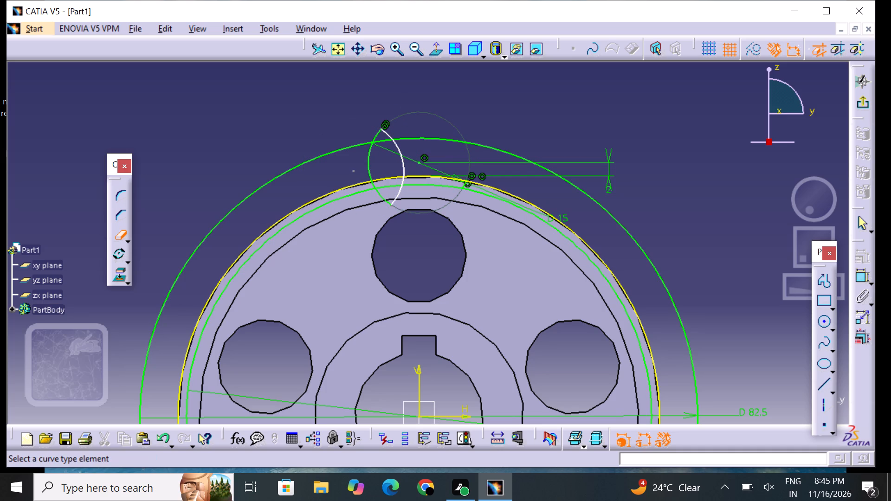
pyautogui.click(467, 186)
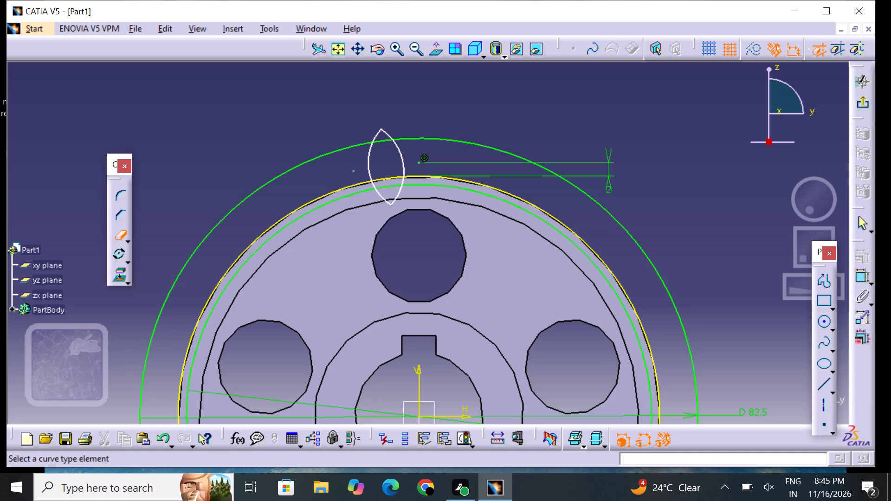
# Trim the lens tips outside the 82.5 mm circle and the lower ends inside the wheel's projected rim edge.
pyautogui.click(388, 134)
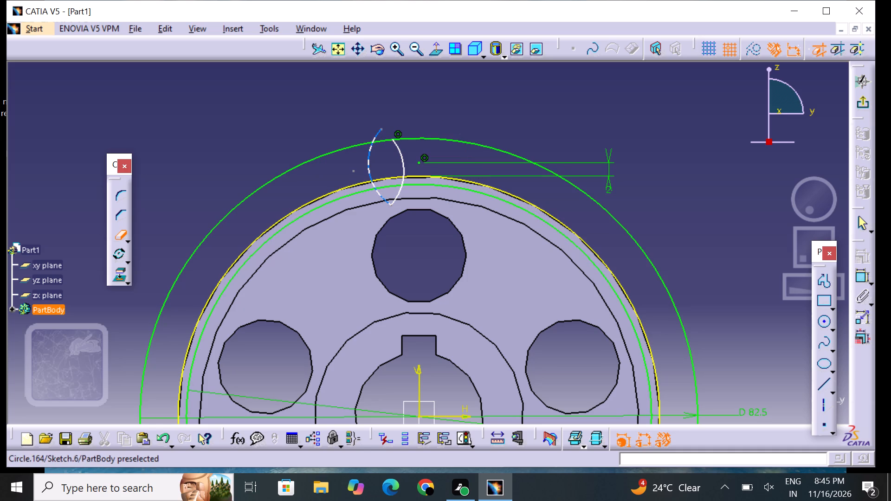
pyautogui.click(378, 135)
pyautogui.click(386, 199)
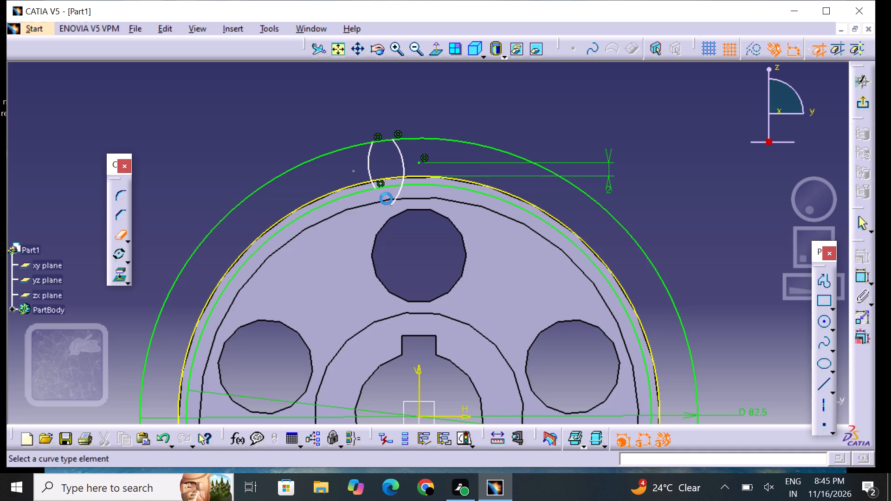
pyautogui.click(399, 194)
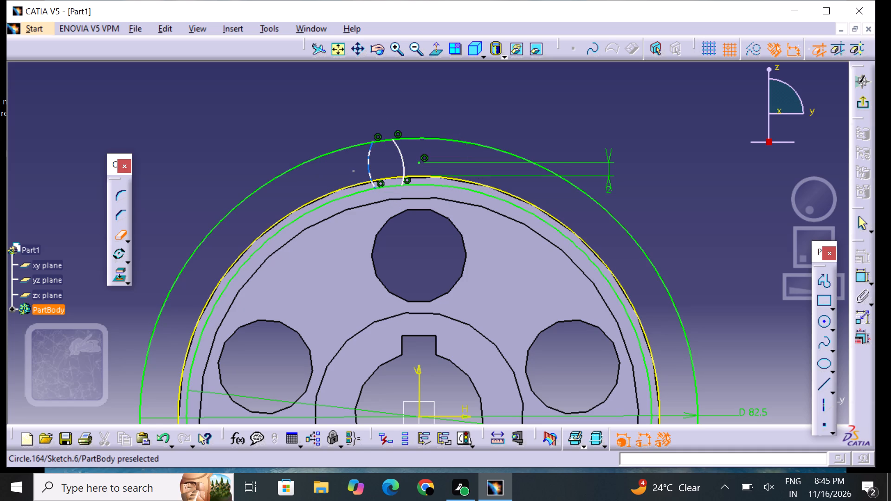
pyautogui.click(373, 186)
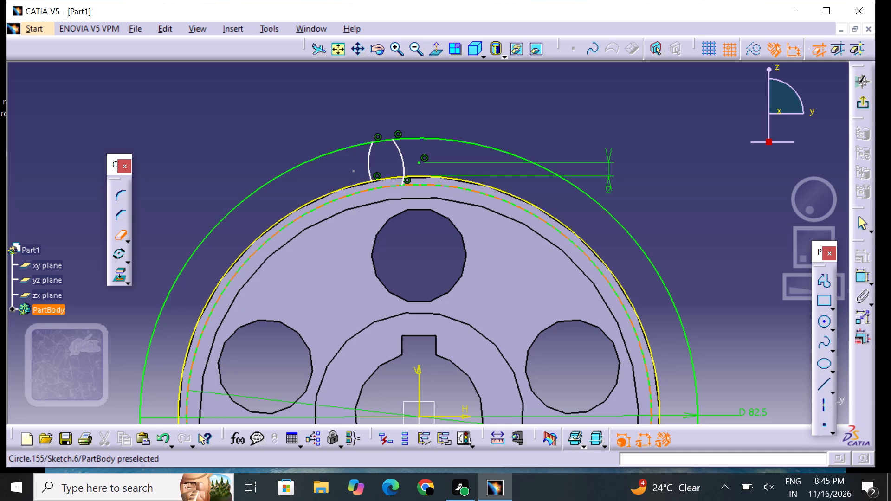
pyautogui.click(401, 180)
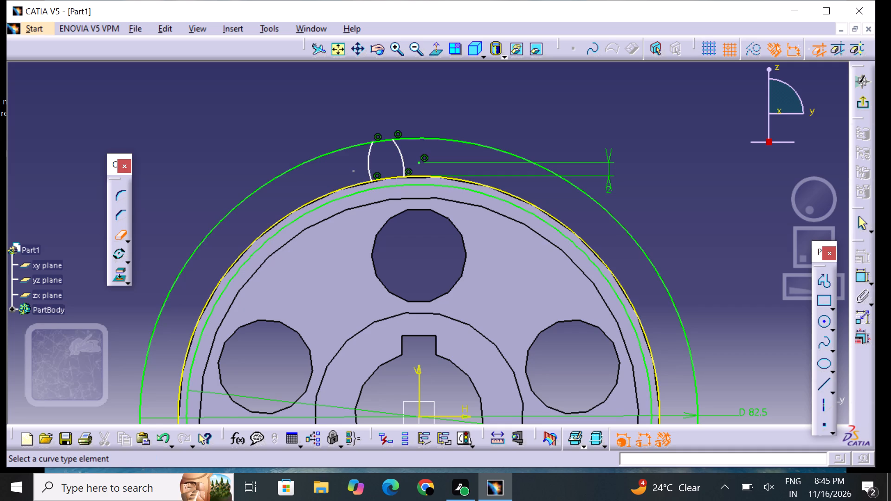
pyautogui.click(119, 234)
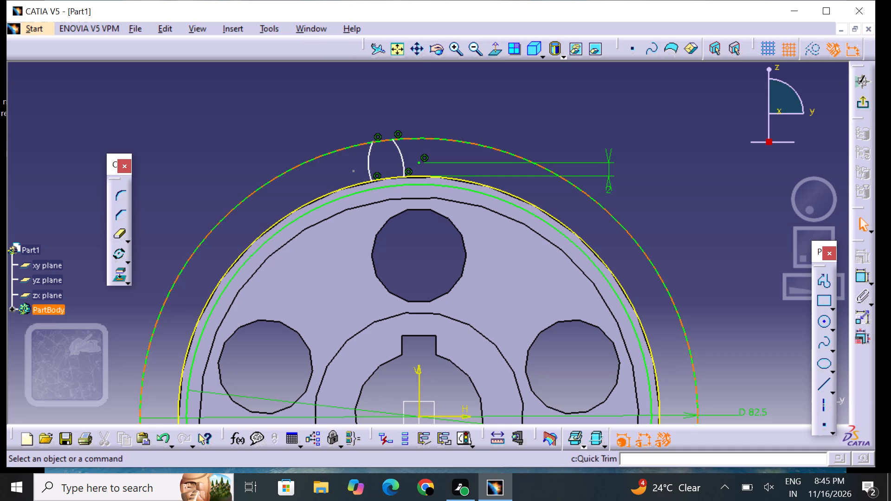
# Delete the two leftover centre points of the trimmed 15 mm circles beside the tooth profile.
pyautogui.click(354, 173)
pyautogui.rightClick(354, 173)
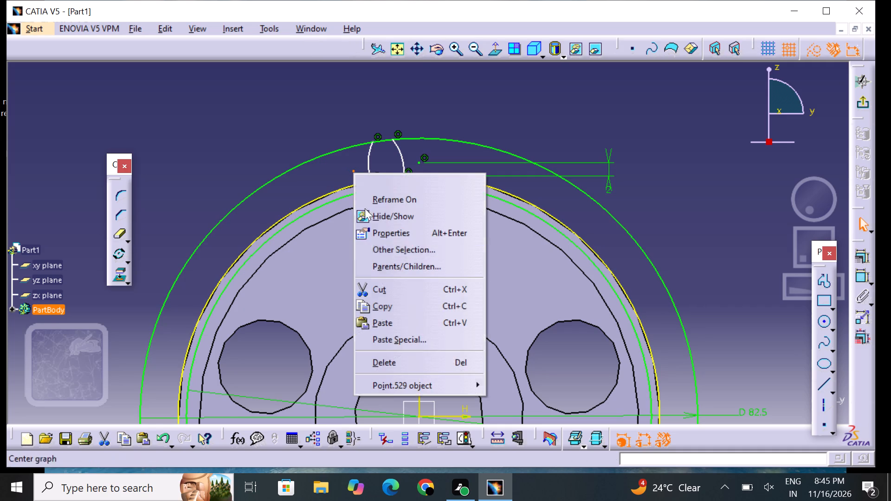
pyautogui.click(406, 361)
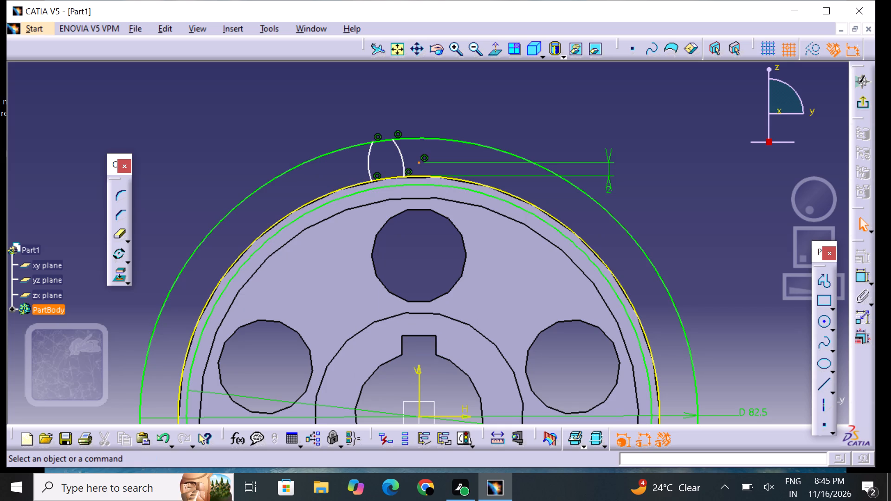
pyautogui.click(418, 164)
pyautogui.rightClick(418, 164)
pyautogui.click(466, 348)
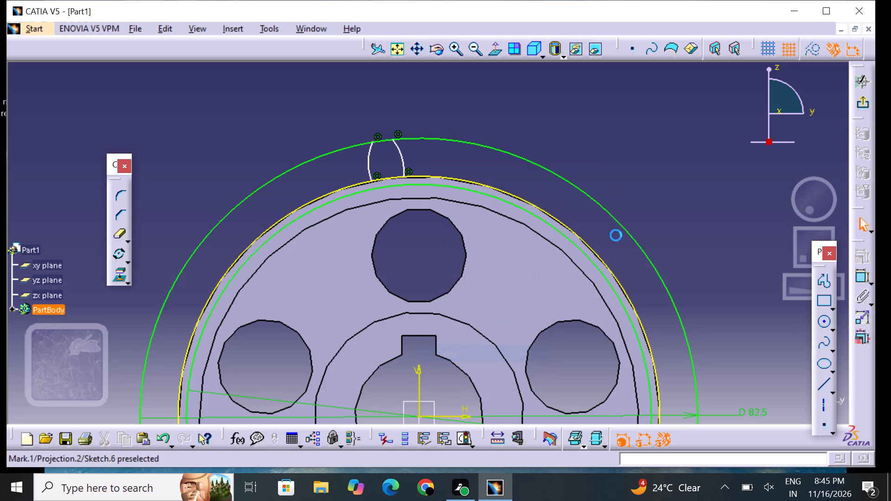
# Quick-trim the 82.5 mm circle outside the tooth, keeping only the short arc that closes its tip.
pyautogui.click(123, 239)
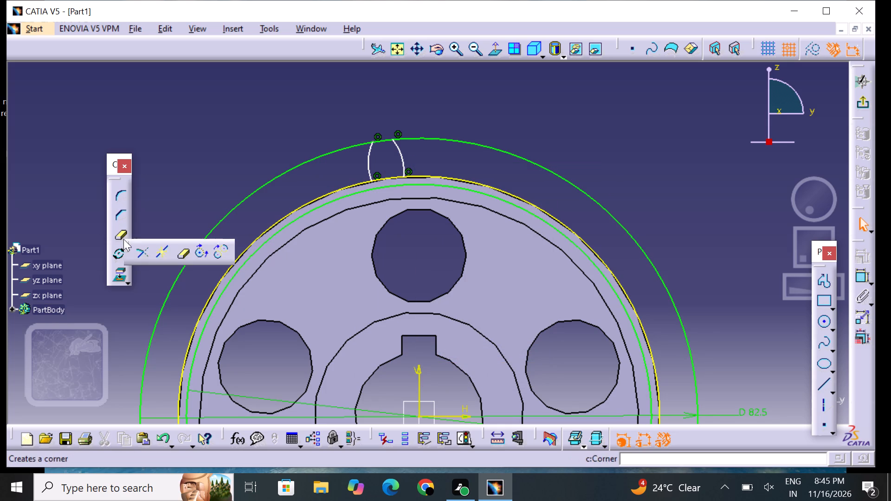
pyautogui.doubleClick(120, 236)
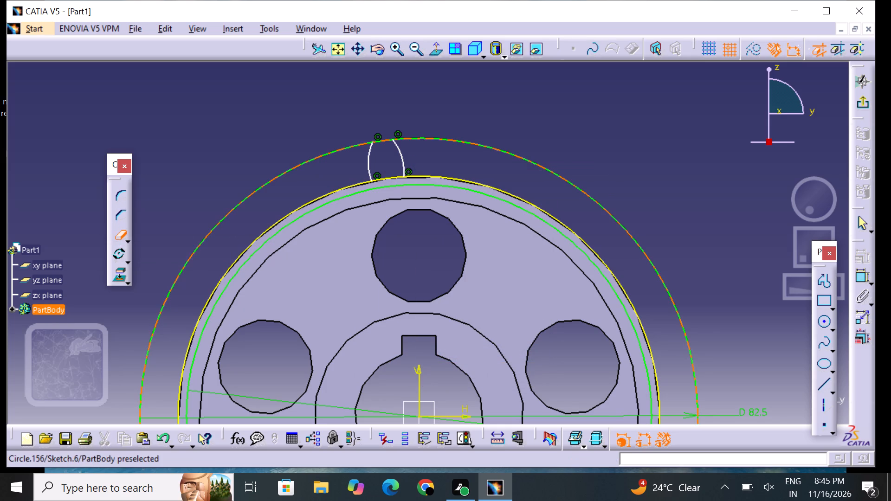
pyautogui.click(248, 194)
pyautogui.click(249, 193)
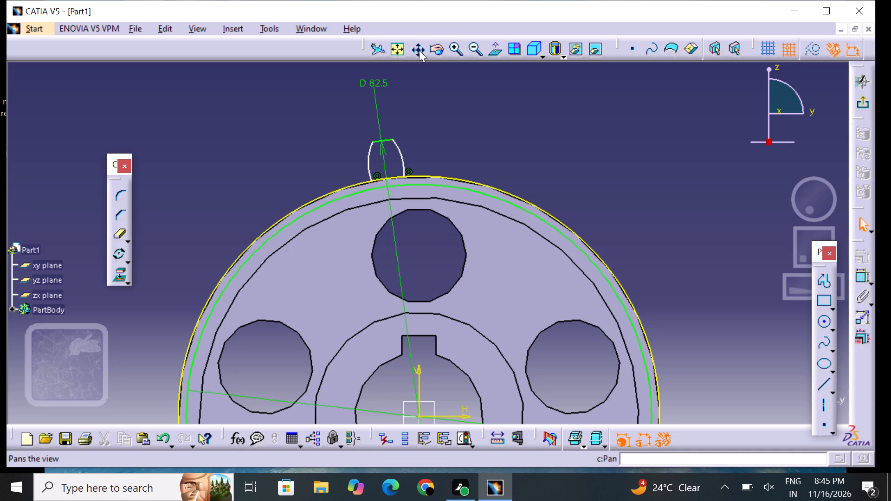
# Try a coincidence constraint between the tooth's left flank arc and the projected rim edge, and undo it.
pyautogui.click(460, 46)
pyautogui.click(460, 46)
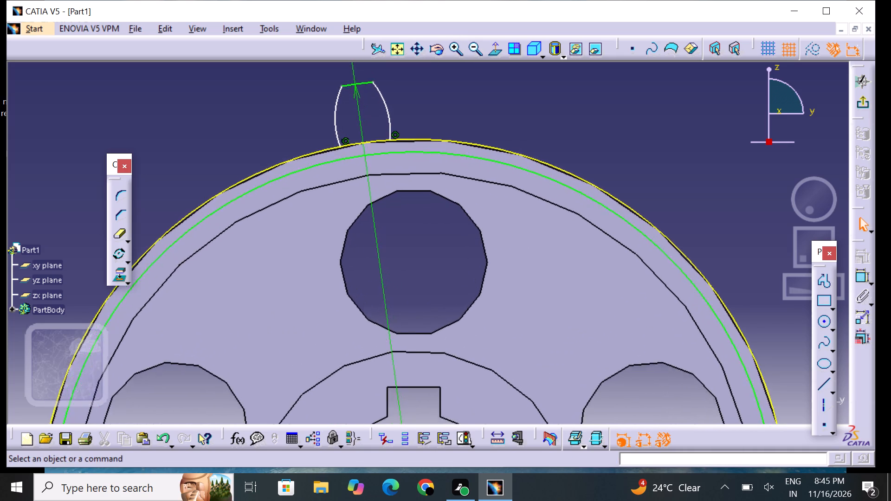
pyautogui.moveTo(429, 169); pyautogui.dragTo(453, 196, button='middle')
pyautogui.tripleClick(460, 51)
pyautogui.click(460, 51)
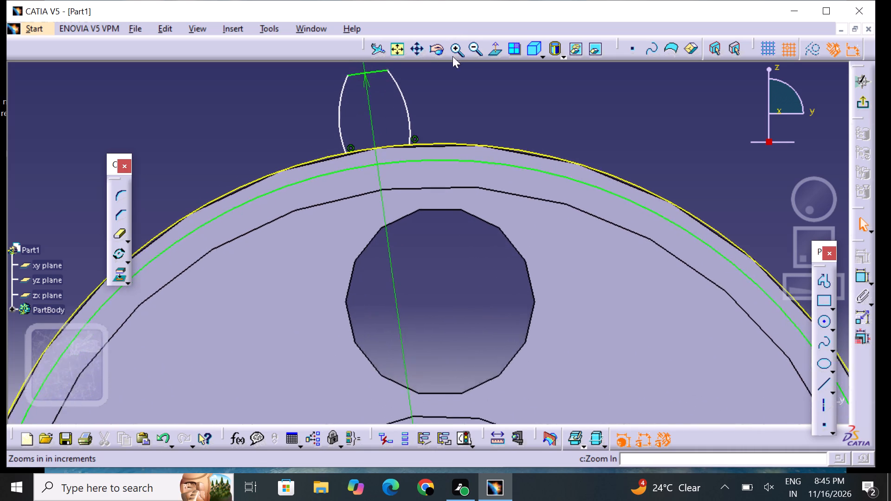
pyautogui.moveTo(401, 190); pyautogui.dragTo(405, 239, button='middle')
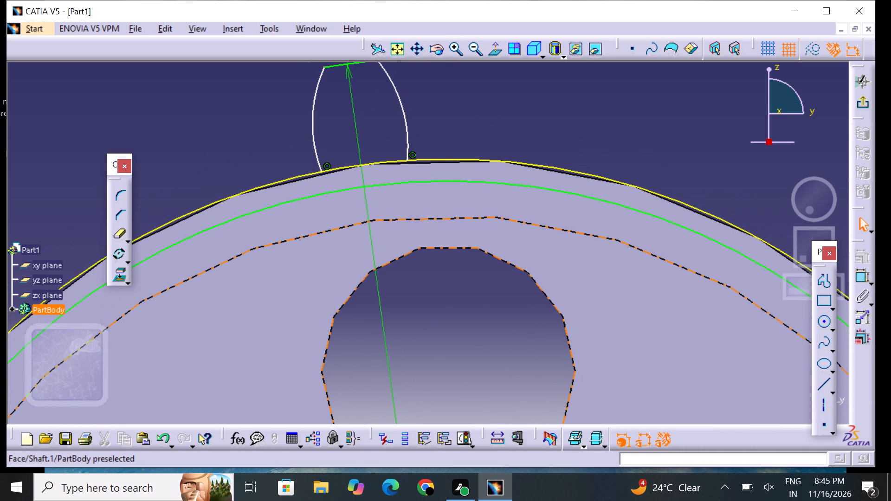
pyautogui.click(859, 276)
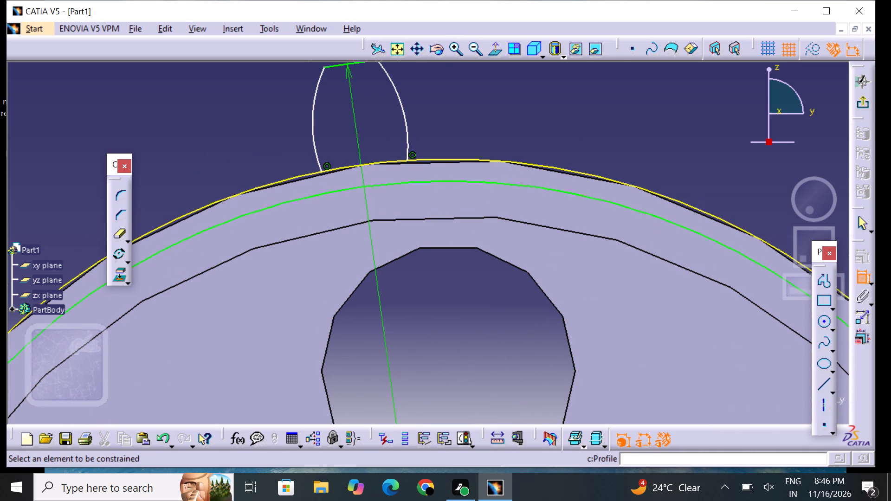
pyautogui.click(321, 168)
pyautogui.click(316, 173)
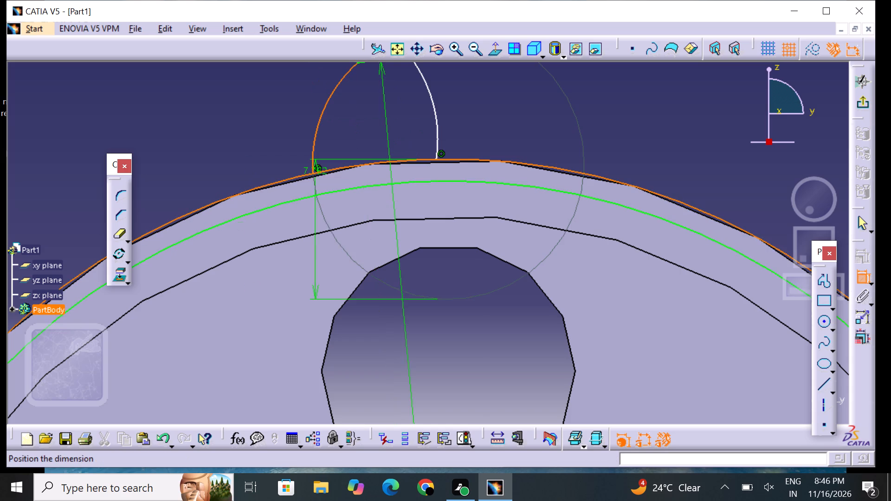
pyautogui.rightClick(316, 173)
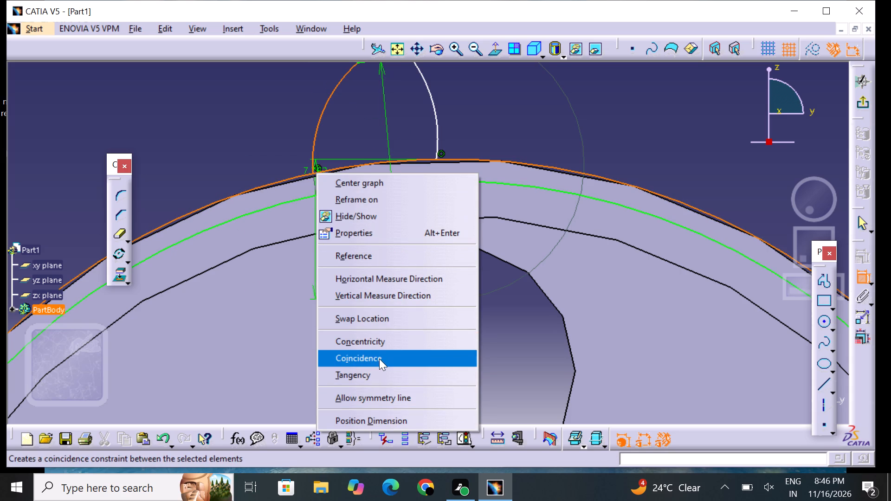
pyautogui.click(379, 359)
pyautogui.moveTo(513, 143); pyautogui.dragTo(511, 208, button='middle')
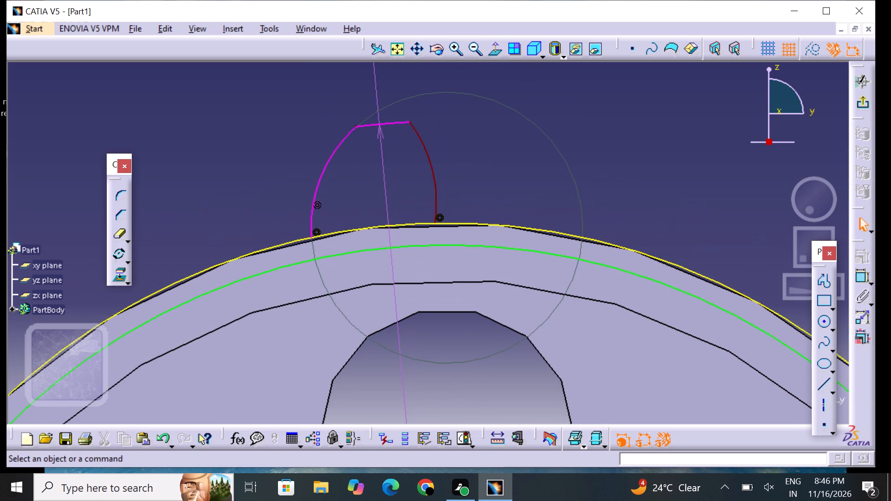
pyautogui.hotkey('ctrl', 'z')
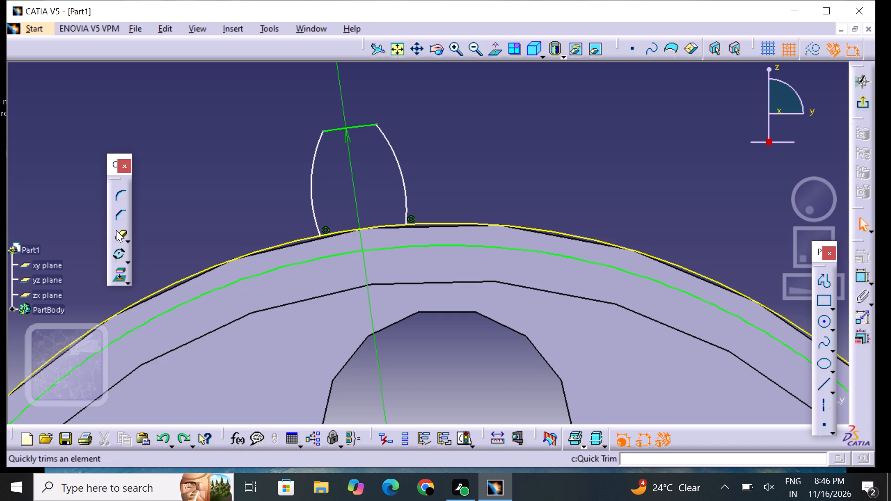
# Mirror the complete tooth profile, both flanks and the tip arc, about the sketch's vertical axis.
pyautogui.moveTo(284, 112); pyautogui.dragTo(441, 224)
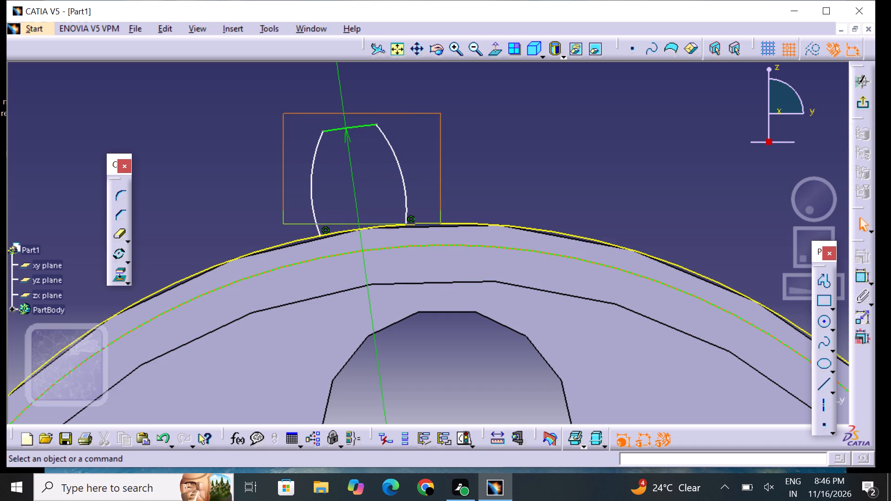
pyautogui.moveTo(441, 224); pyautogui.dragTo(445, 244)
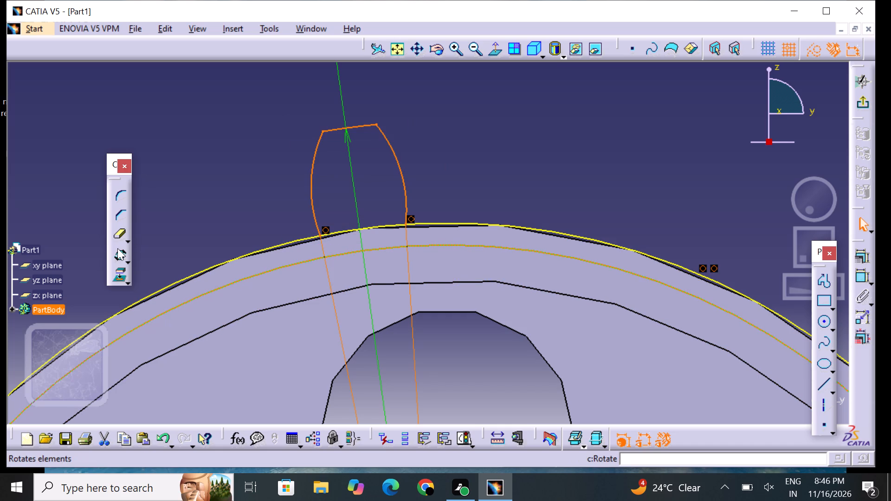
pyautogui.click(123, 258)
pyautogui.click(124, 258)
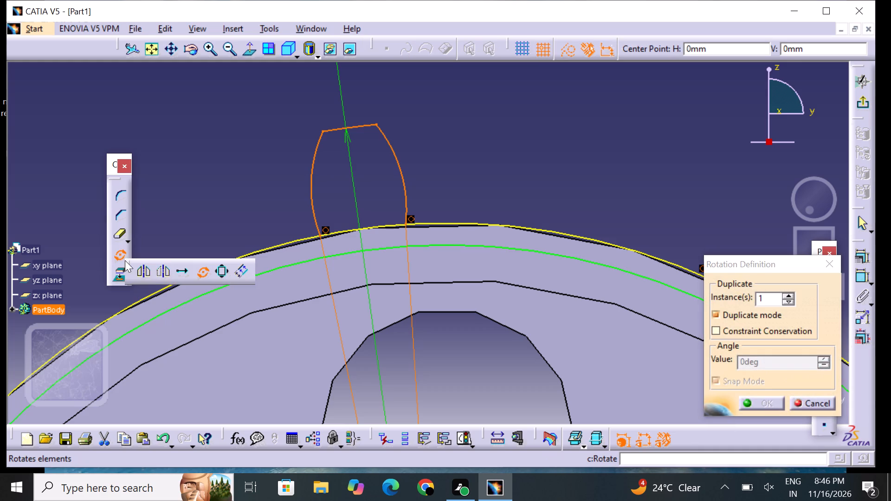
pyautogui.click(145, 271)
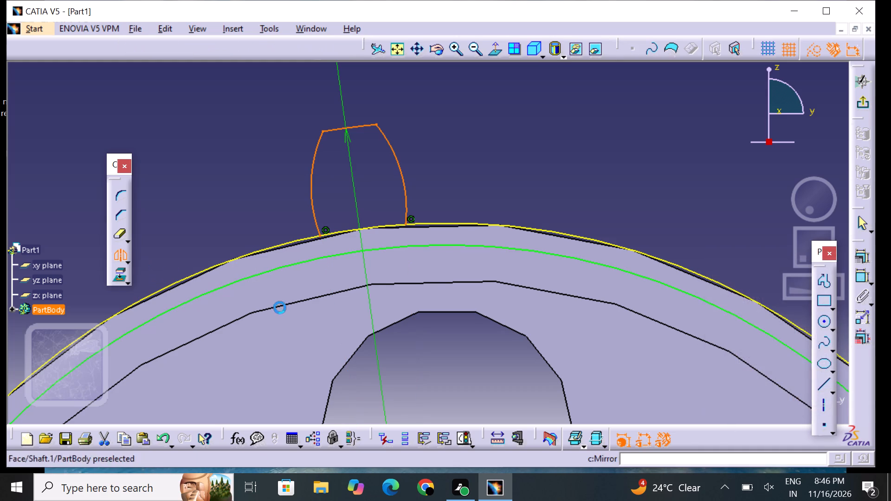
pyautogui.moveTo(282, 307); pyautogui.dragTo(316, 208, button='middle')
pyautogui.moveTo(373, 340); pyautogui.dragTo(394, 233, button='middle')
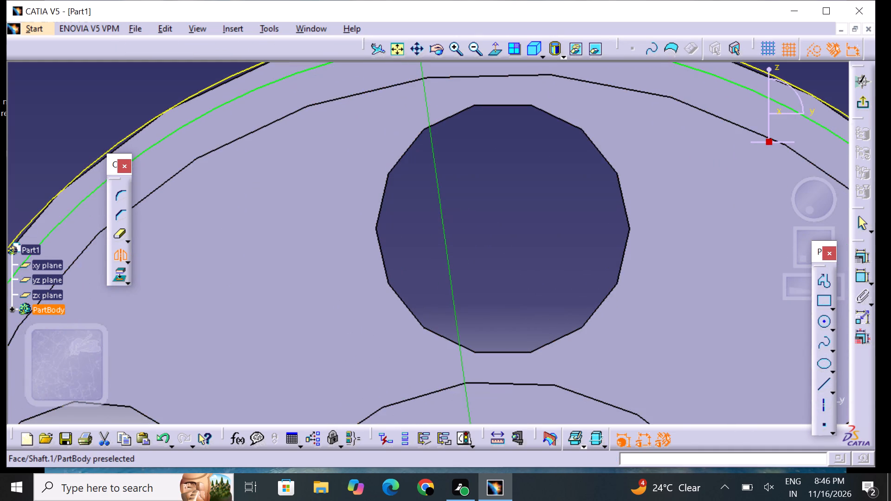
pyautogui.moveTo(444, 253); pyautogui.dragTo(444, 145, button='middle')
pyautogui.moveTo(493, 339); pyautogui.dragTo(490, 165, button='middle')
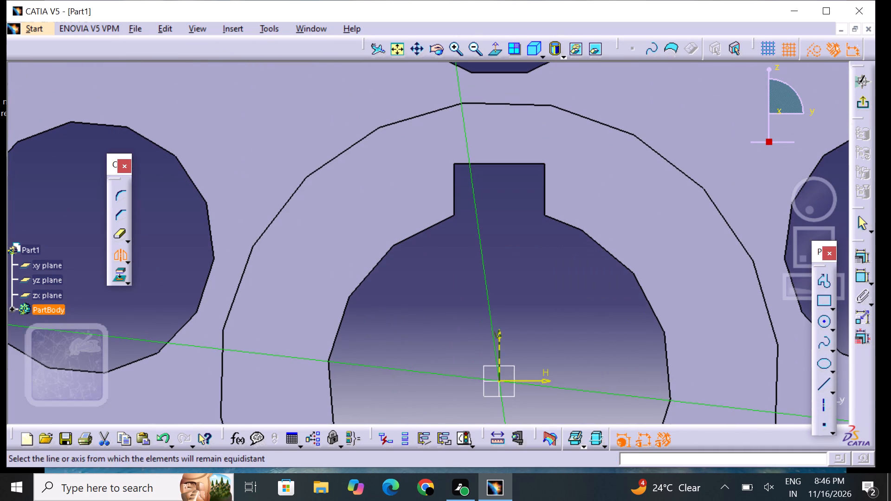
pyautogui.click(497, 348)
# Add a corner of radius 2 mm between the original tooth's inner flank and the projected rim edge.
pyautogui.click(477, 45)
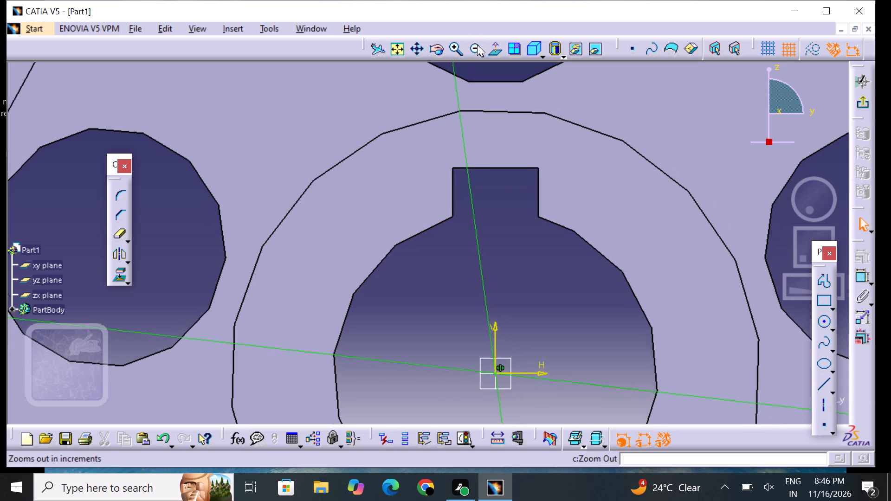
pyautogui.click(476, 45)
pyautogui.click(476, 45)
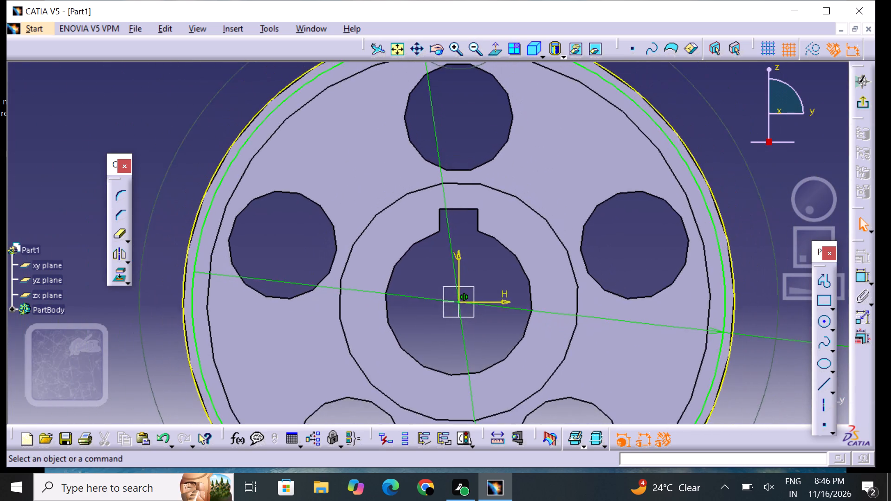
pyautogui.moveTo(433, 116); pyautogui.dragTo(429, 221, button='middle')
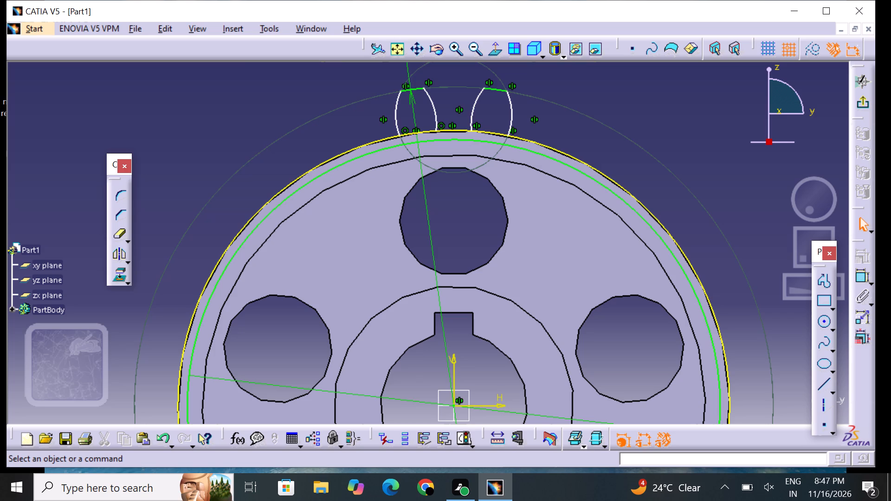
pyautogui.moveTo(484, 178); pyautogui.dragTo(474, 236, button='middle')
pyautogui.click(119, 193)
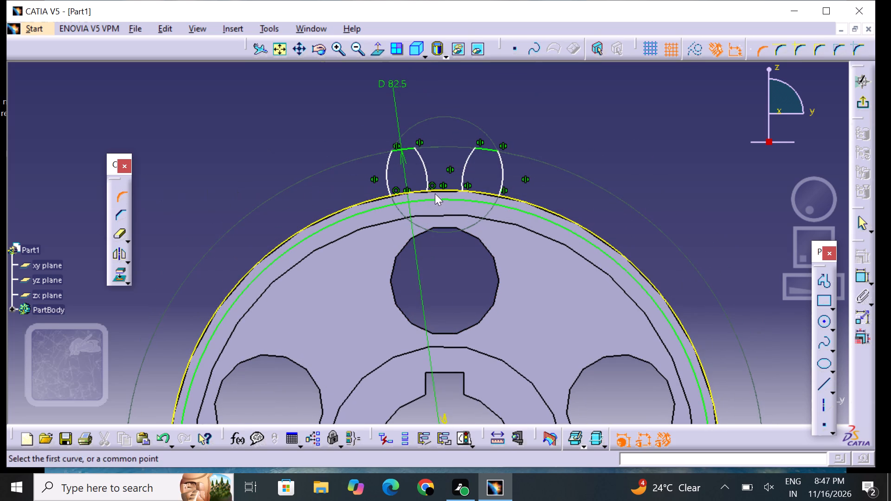
pyautogui.click(427, 184)
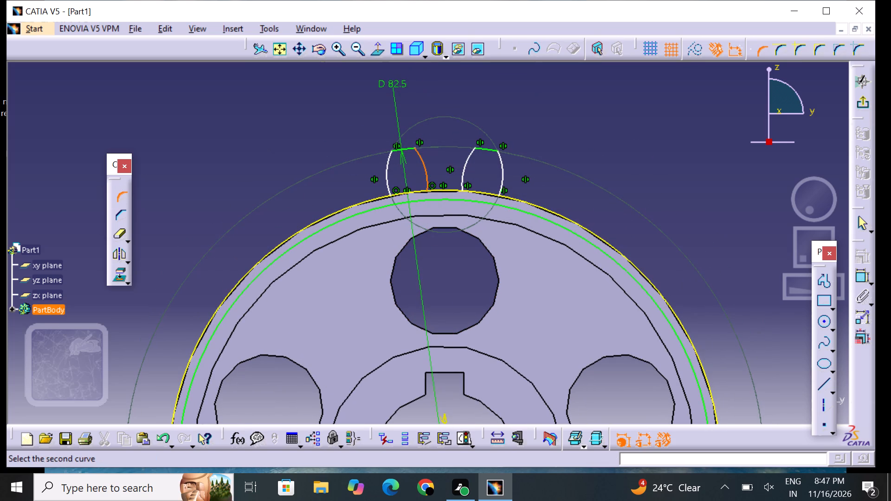
pyautogui.click(436, 190)
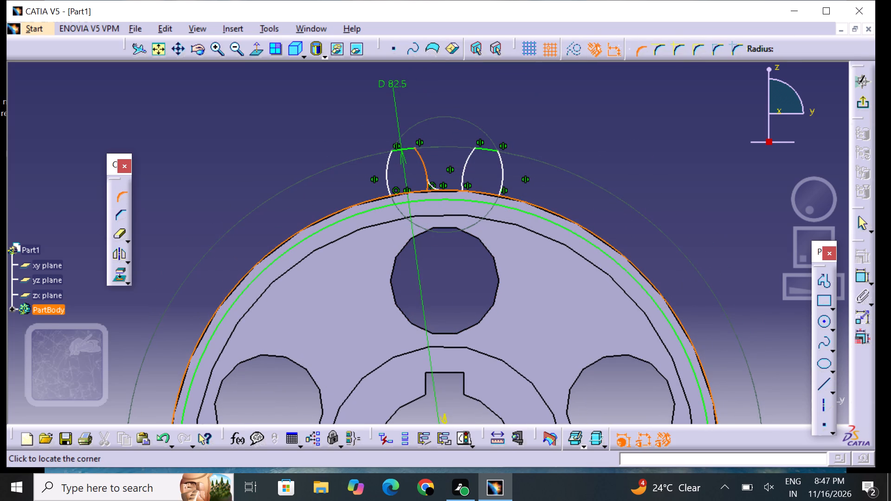
pyautogui.click(431, 185)
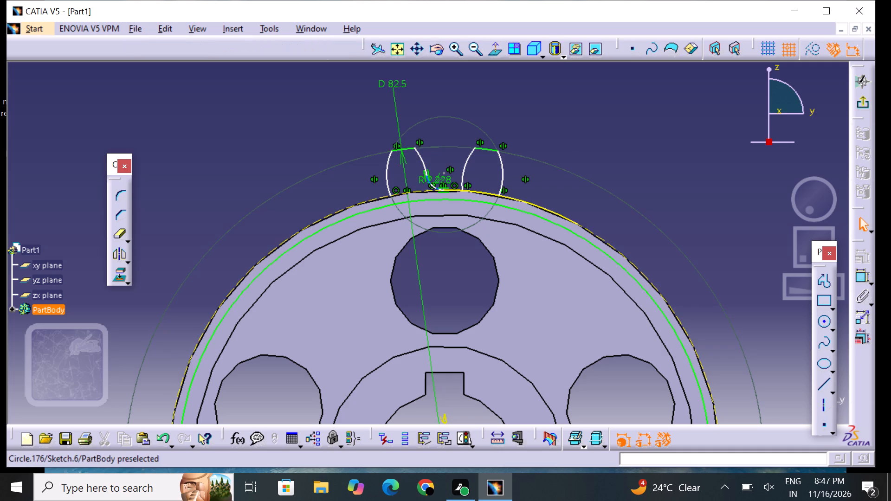
pyautogui.doubleClick(442, 178)
pyautogui.press('BackSpace')
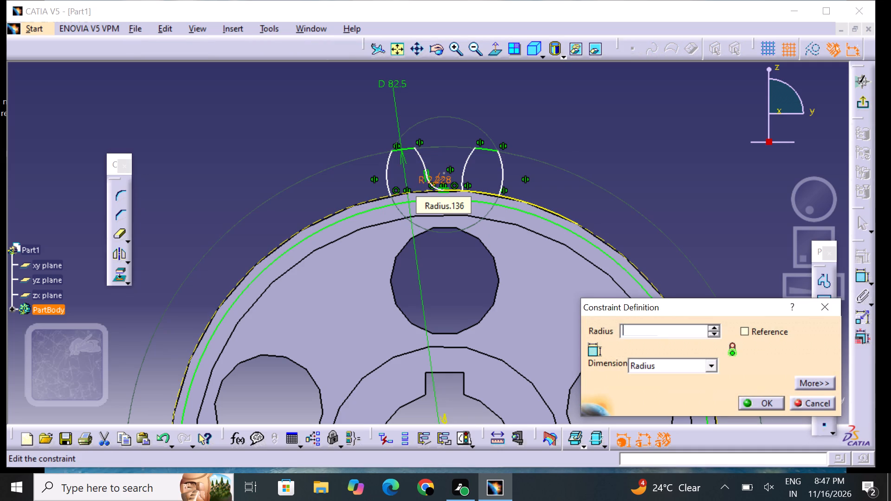
pyautogui.press('2')
pyautogui.press('Return')
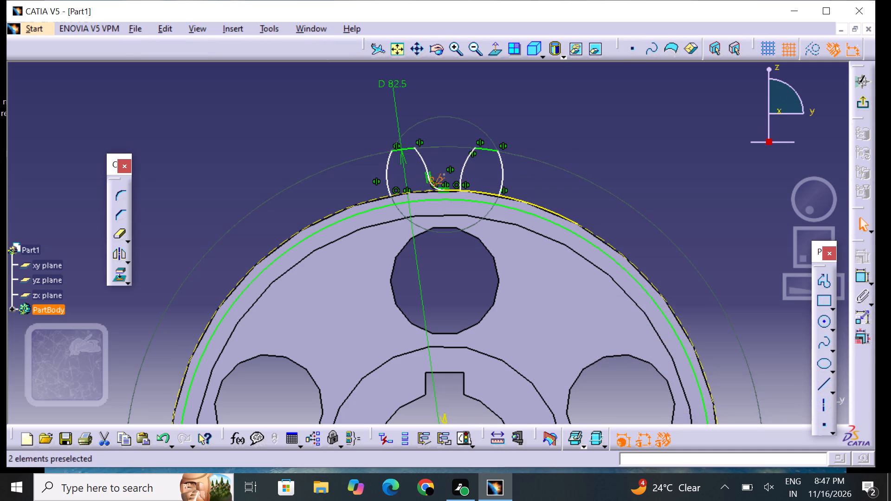
pyautogui.moveTo(559, 168); pyautogui.dragTo(567, 178)
# Add a corner of radius 2 mm between the mirrored tooth's inner flank and the rim edge.
pyautogui.click(116, 194)
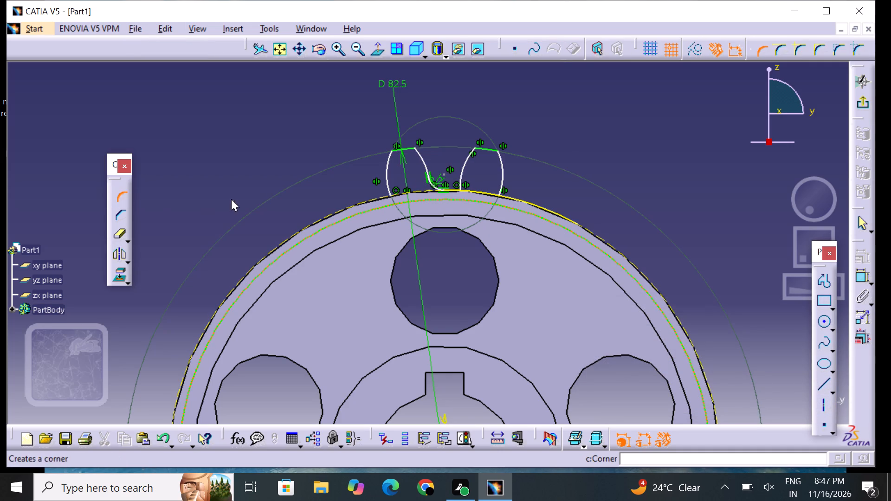
pyautogui.click(458, 180)
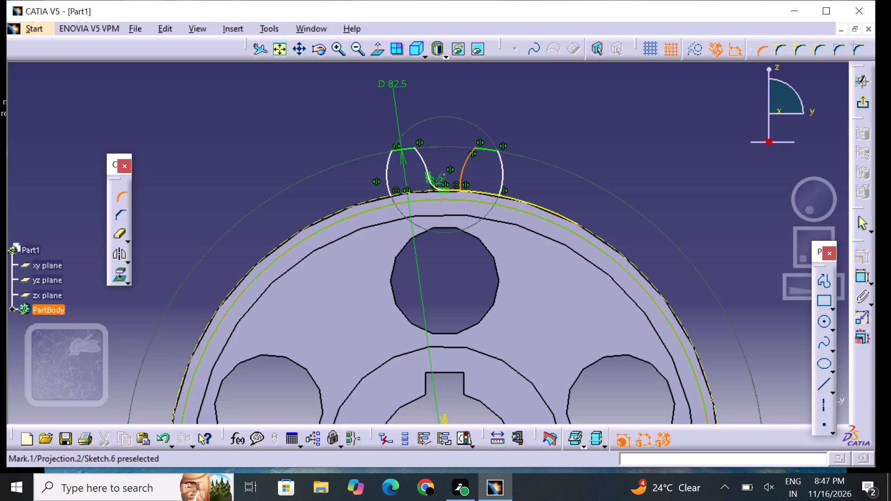
pyautogui.click(448, 190)
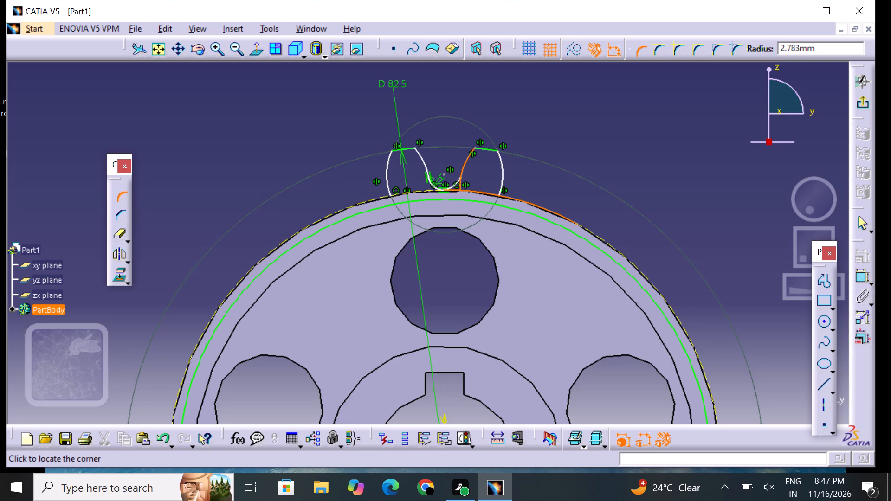
pyautogui.click(456, 186)
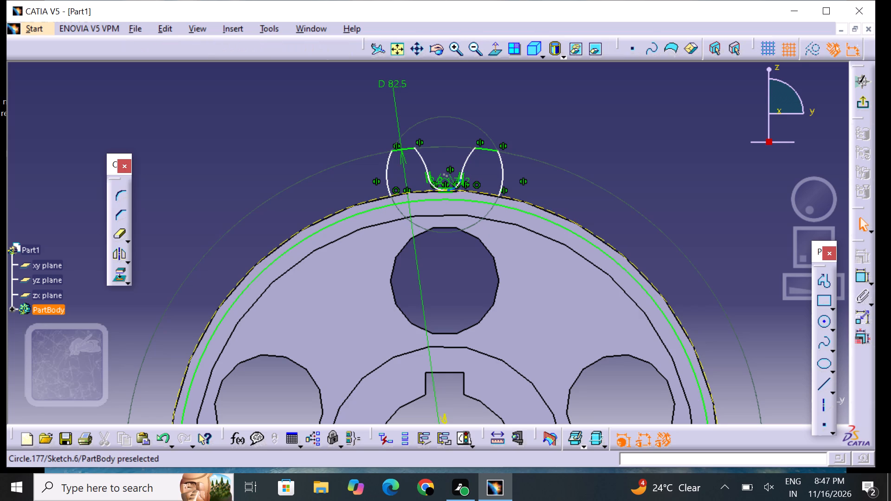
pyautogui.doubleClick(455, 179)
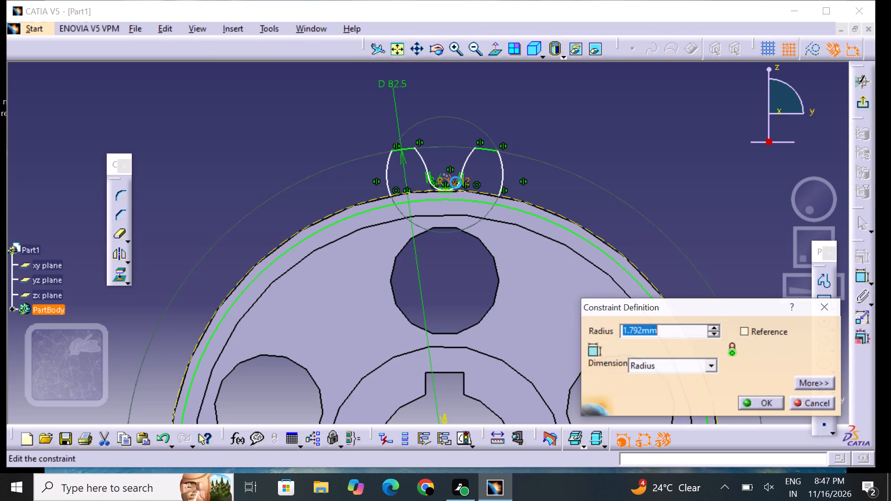
pyautogui.press('BackSpace')
pyautogui.press('2')
pyautogui.press('Return')
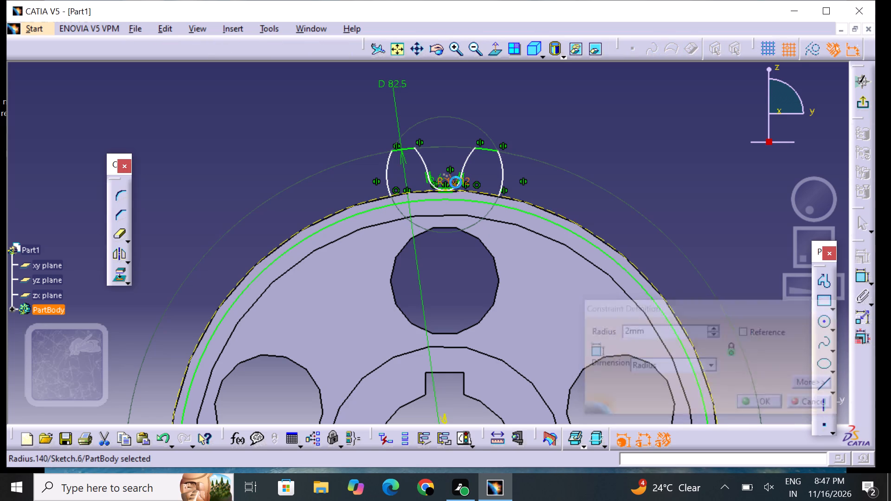
# Quick-trim away the left tooth half's outer flank and tip and the right half's outer flank, keeping the right tip.
pyautogui.click(585, 186)
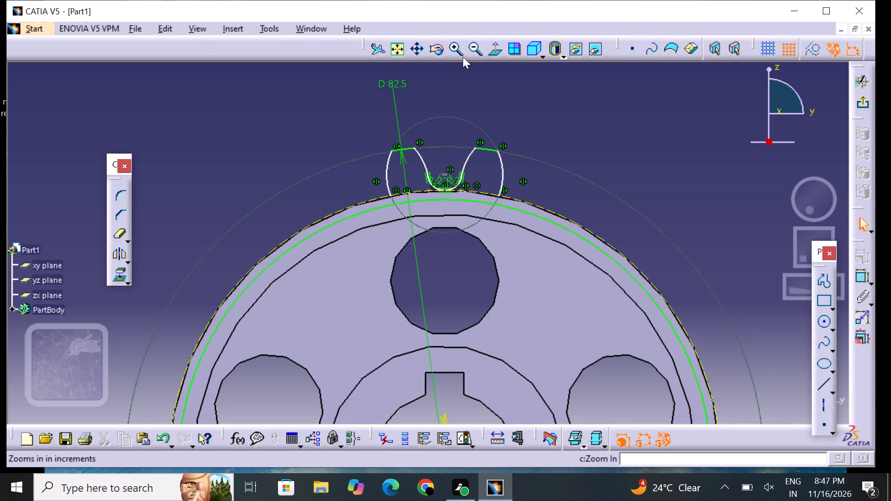
pyautogui.tripleClick(460, 53)
pyautogui.tripleClick(460, 53)
pyautogui.click(460, 52)
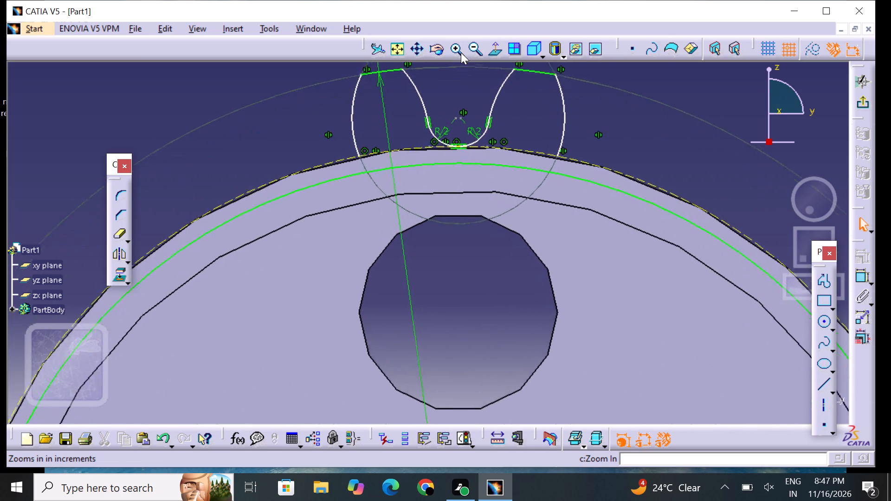
pyautogui.click(461, 52)
pyautogui.moveTo(477, 167); pyautogui.dragTo(436, 306, button='middle')
pyautogui.moveTo(456, 276); pyautogui.dragTo(471, 301, button='middle')
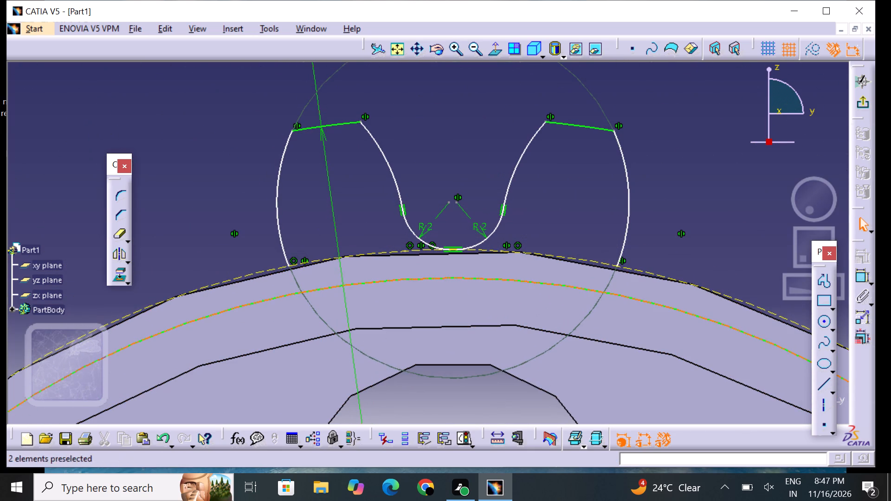
pyautogui.doubleClick(120, 233)
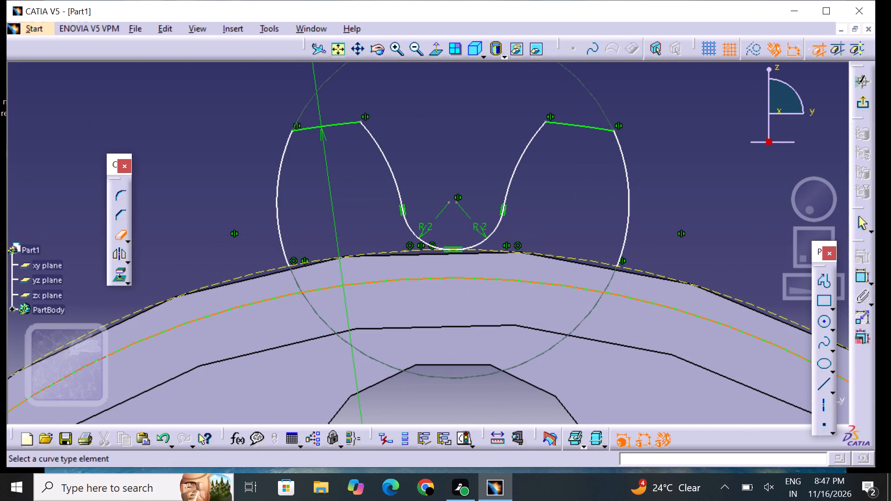
pyautogui.click(278, 193)
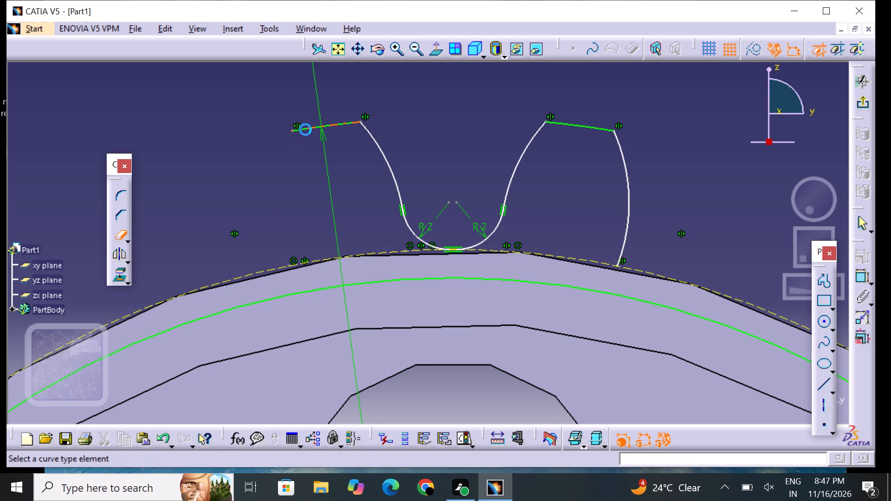
pyautogui.click(306, 129)
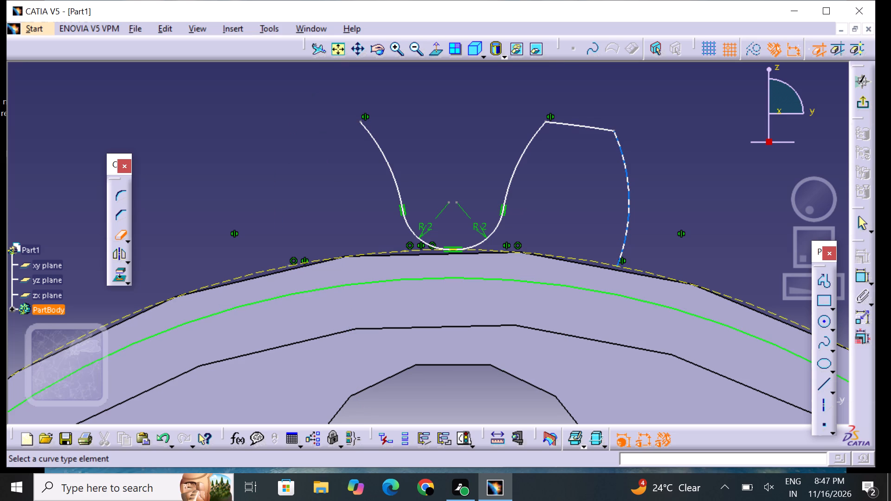
pyautogui.click(628, 187)
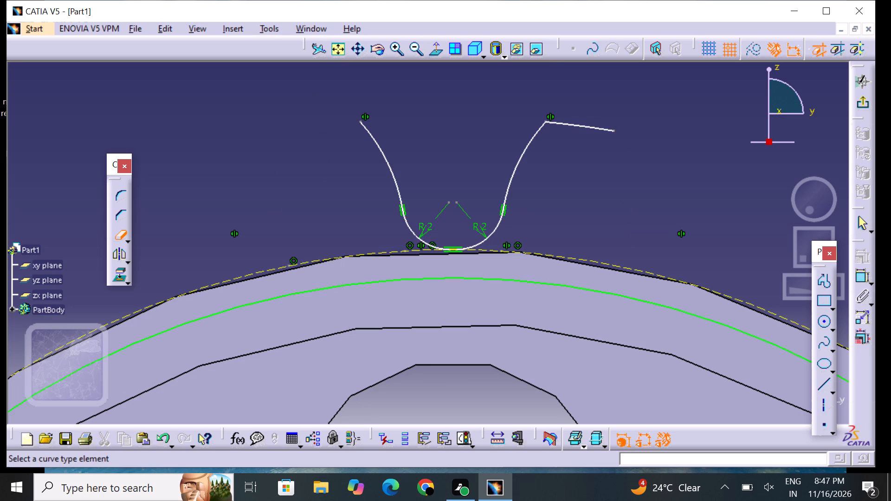
pyautogui.click(114, 234)
# Rotate the remaining tooth-gap profile about the sketch origin in duplicate mode, with 23 instances and an angle of 255 degrees.
pyautogui.moveTo(290, 245); pyautogui.dragTo(292, 230, button='middle')
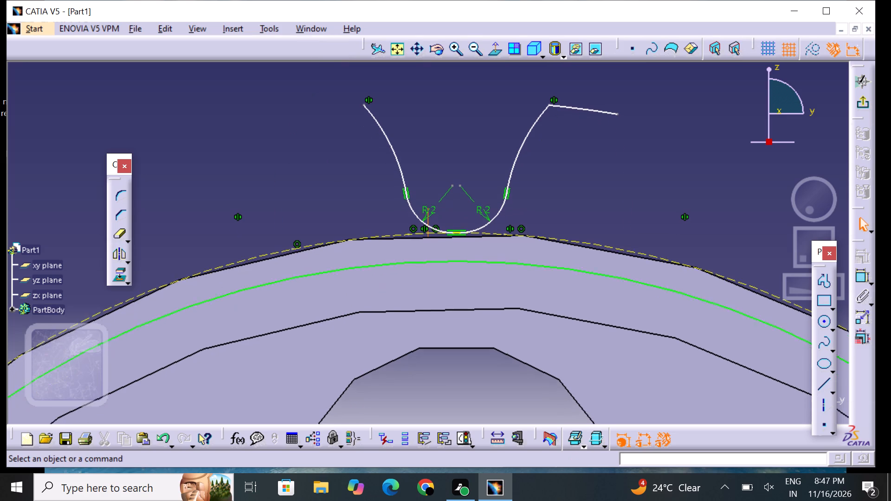
pyautogui.moveTo(292, 230); pyautogui.dragTo(292, 229, button='middle')
pyautogui.click(472, 47)
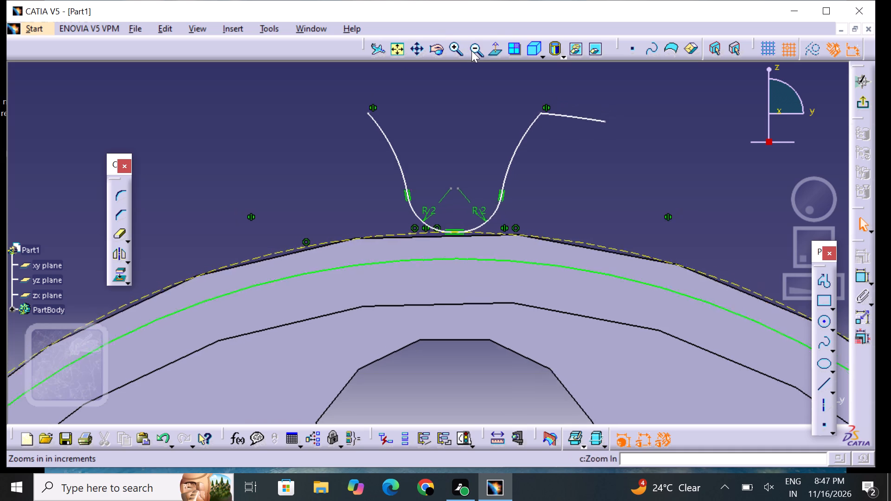
pyautogui.click(472, 51)
pyautogui.click(473, 51)
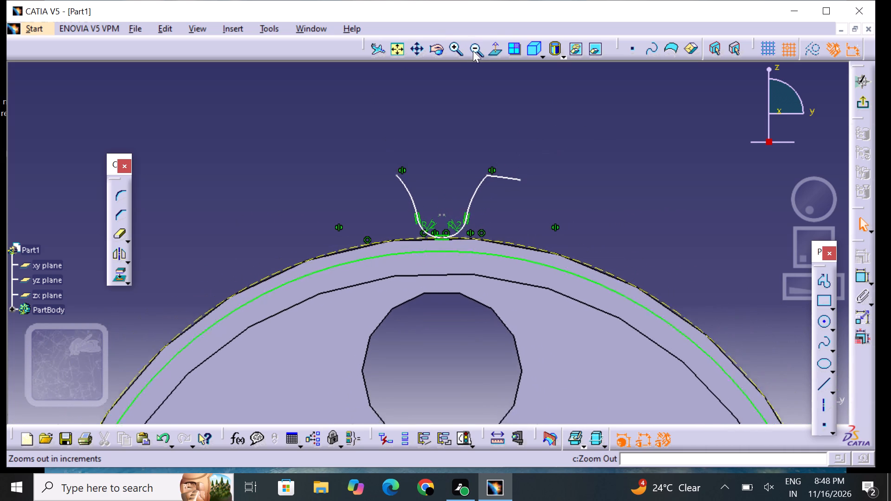
pyautogui.moveTo(478, 178); pyautogui.dragTo(477, 102, button='middle')
pyautogui.moveTo(385, 81); pyautogui.dragTo(490, 117)
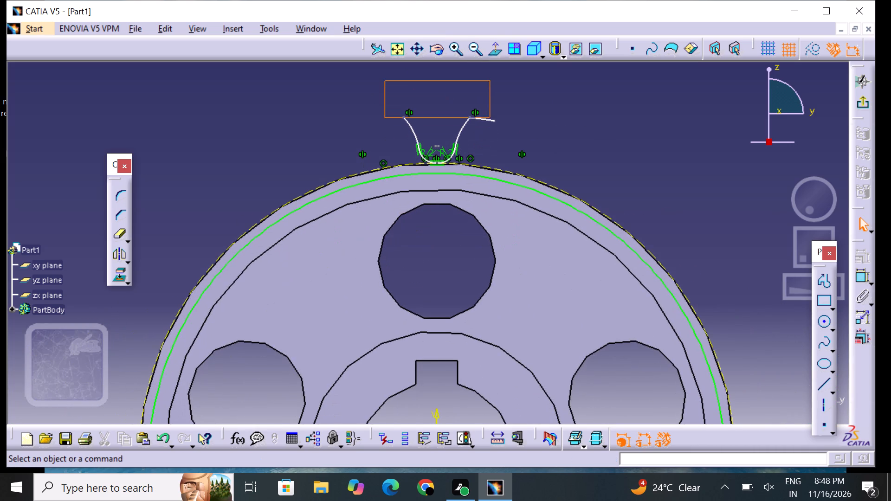
pyautogui.moveTo(490, 117); pyautogui.dragTo(513, 172)
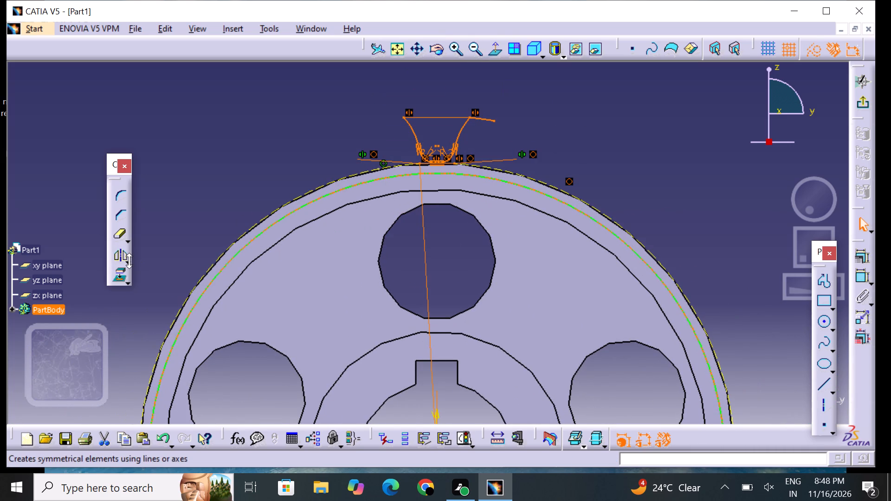
pyautogui.click(129, 261)
pyautogui.click(210, 275)
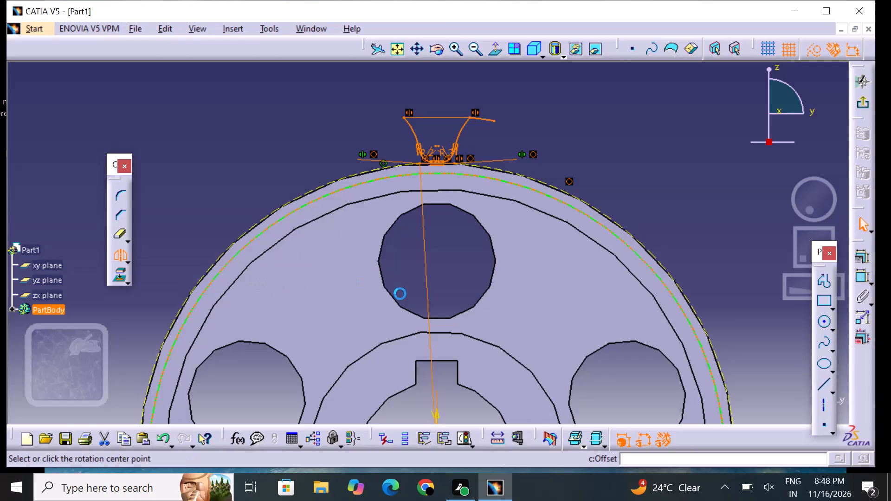
pyautogui.moveTo(403, 291); pyautogui.dragTo(419, 193, button='middle')
pyautogui.press('BackSpace')
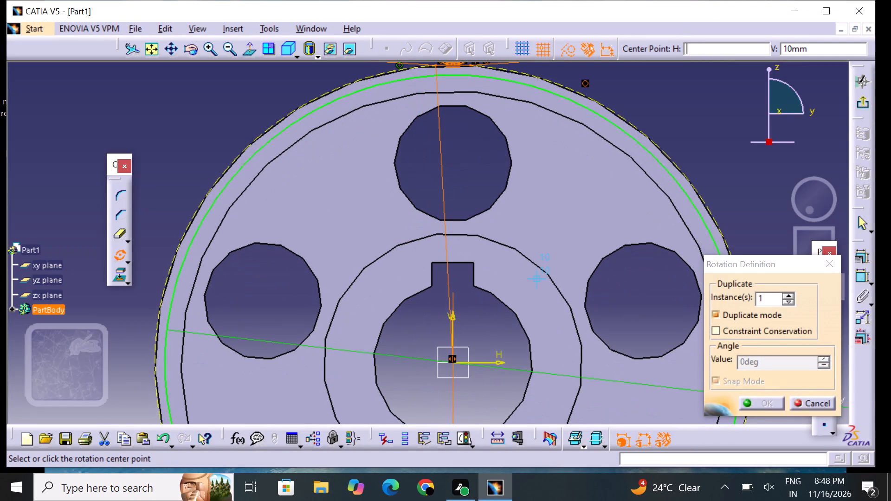
pyautogui.click(764, 299)
pyautogui.press('BackSpace')
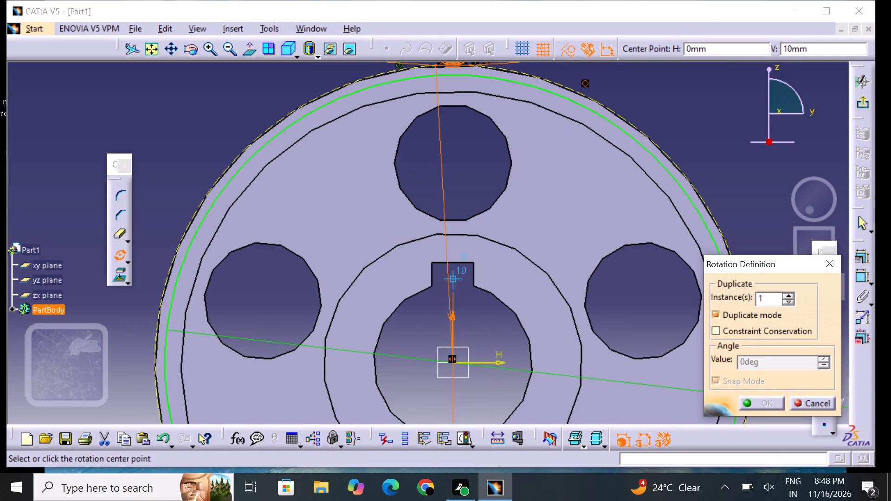
pyautogui.write('23')
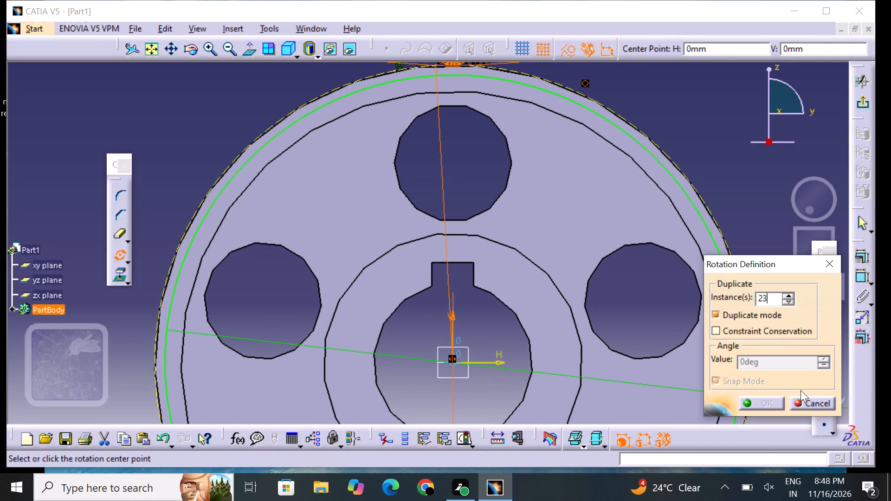
pyautogui.click(454, 363)
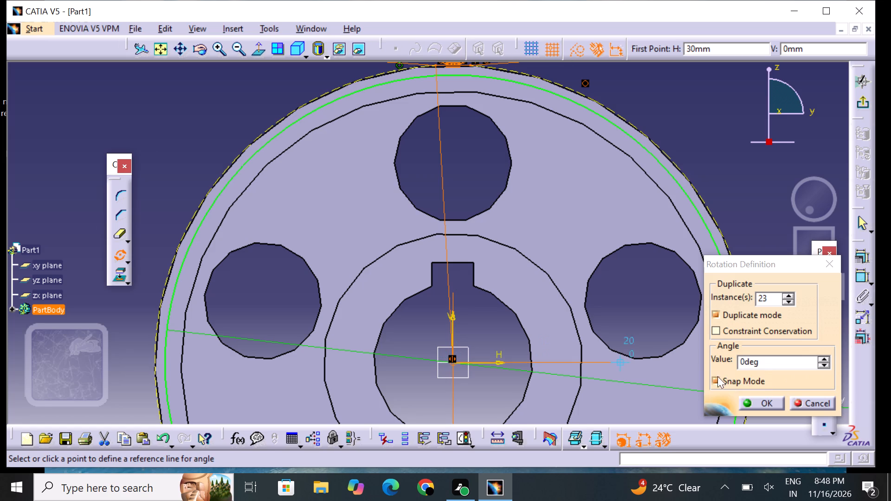
pyautogui.click(765, 362)
pyautogui.press('BackSpace')
pyautogui.press('BackSpace')
pyautogui.press('BackSpace')
pyautogui.press('BackSpace')
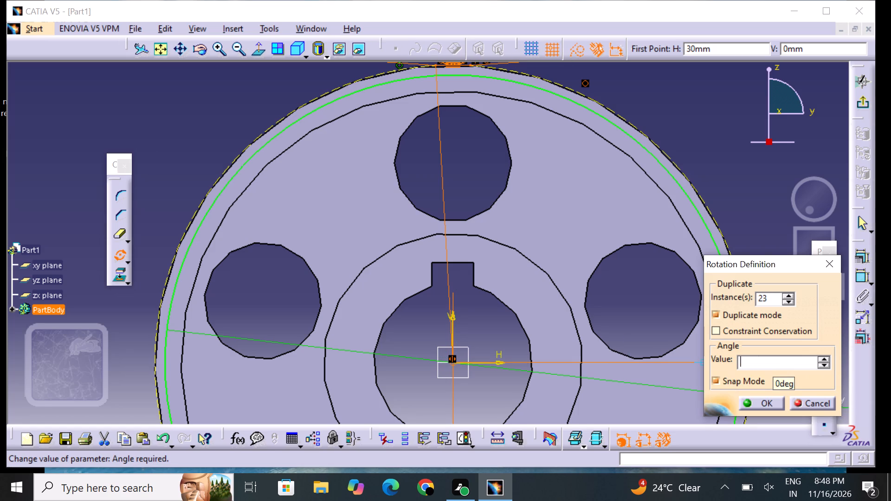
pyautogui.write('255')
pyautogui.press('Return')
pyautogui.click(702, 101)
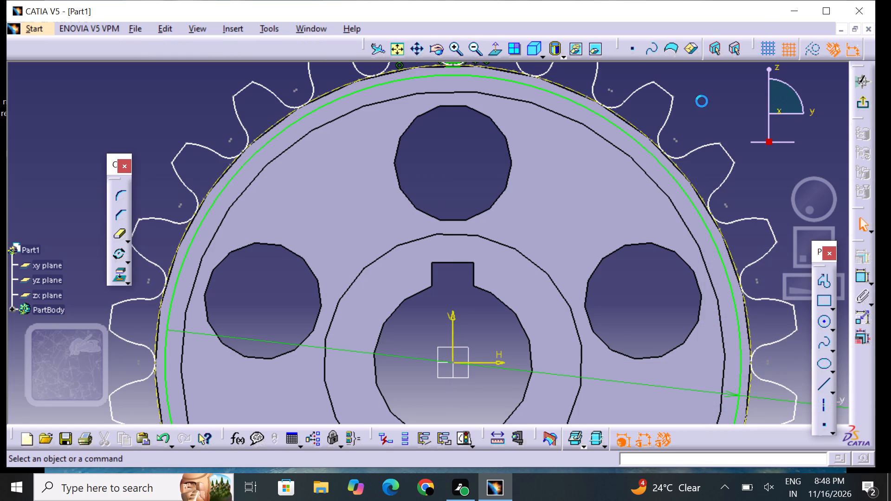
# Exit the tooth sketch to return to the 3D part.
pyautogui.moveTo(702, 103); pyautogui.dragTo(700, 161, button='middle')
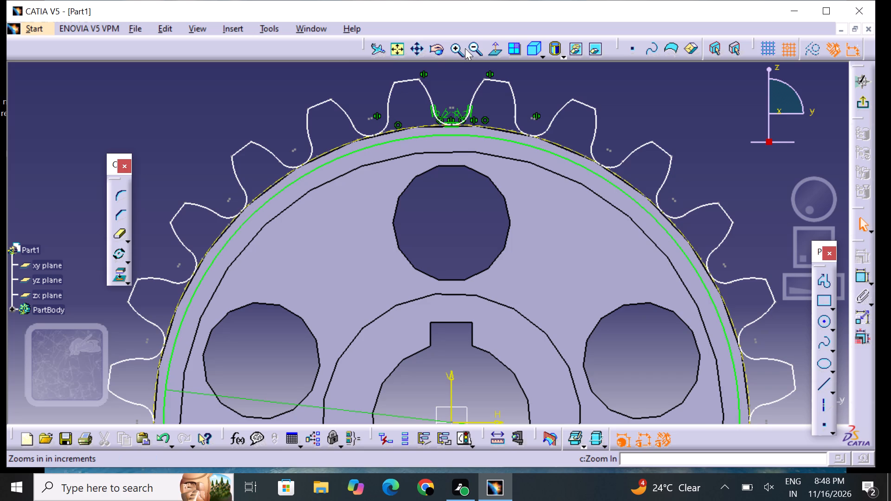
pyautogui.tripleClick(469, 46)
pyautogui.moveTo(466, 209); pyautogui.dragTo(493, 131, button='middle')
pyautogui.click(862, 104)
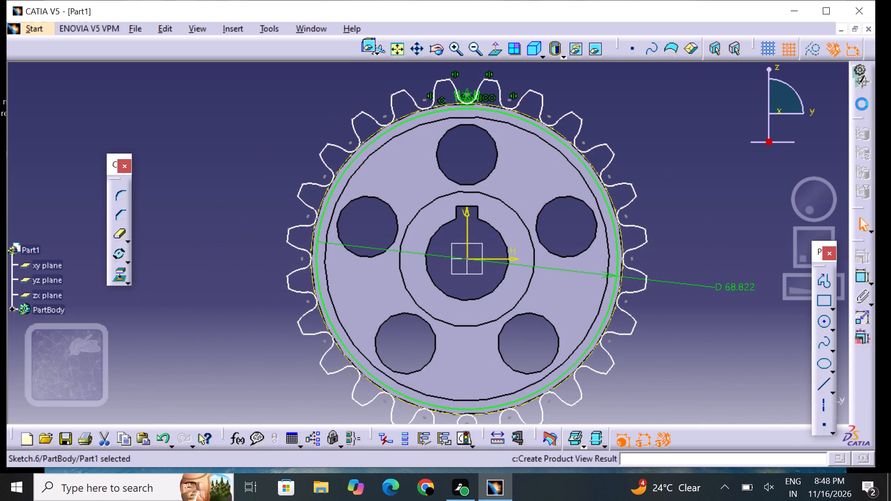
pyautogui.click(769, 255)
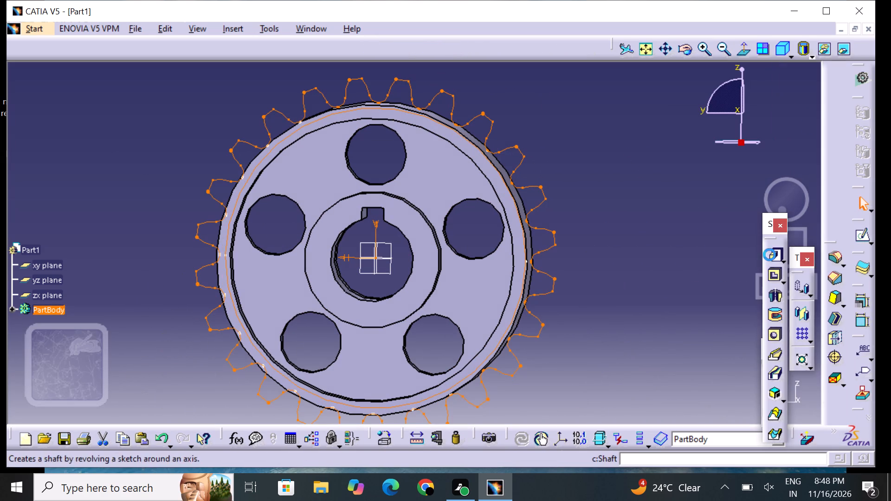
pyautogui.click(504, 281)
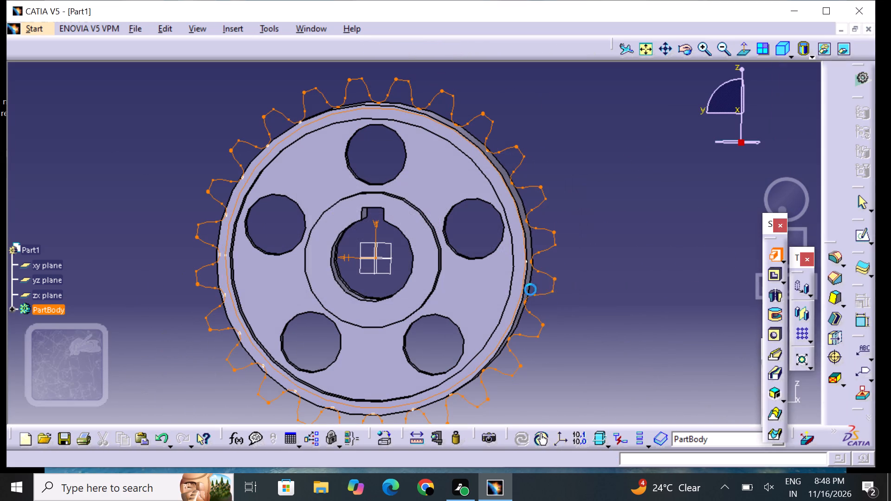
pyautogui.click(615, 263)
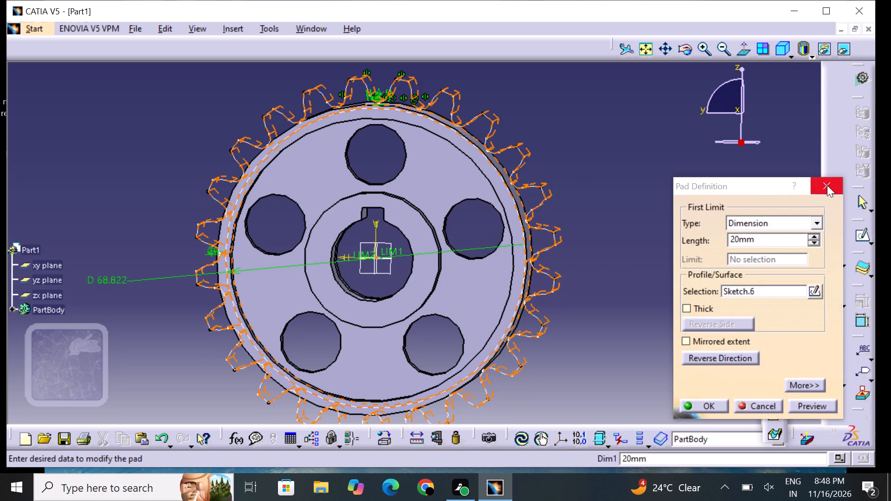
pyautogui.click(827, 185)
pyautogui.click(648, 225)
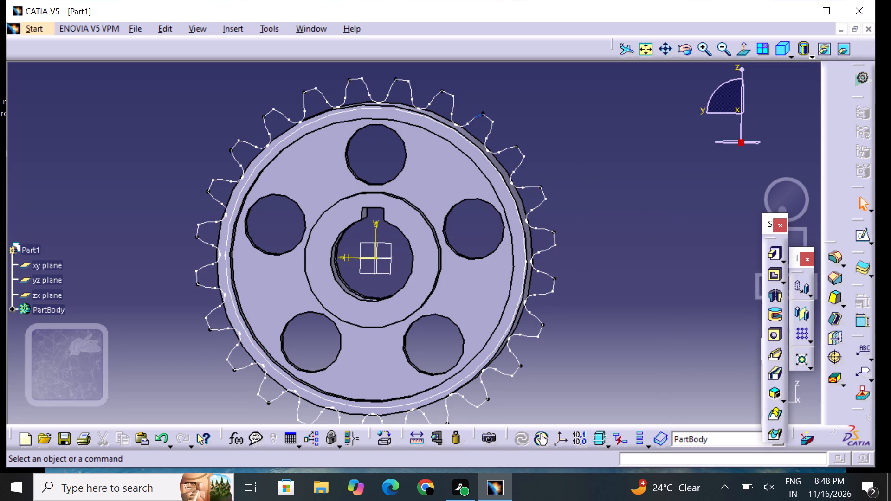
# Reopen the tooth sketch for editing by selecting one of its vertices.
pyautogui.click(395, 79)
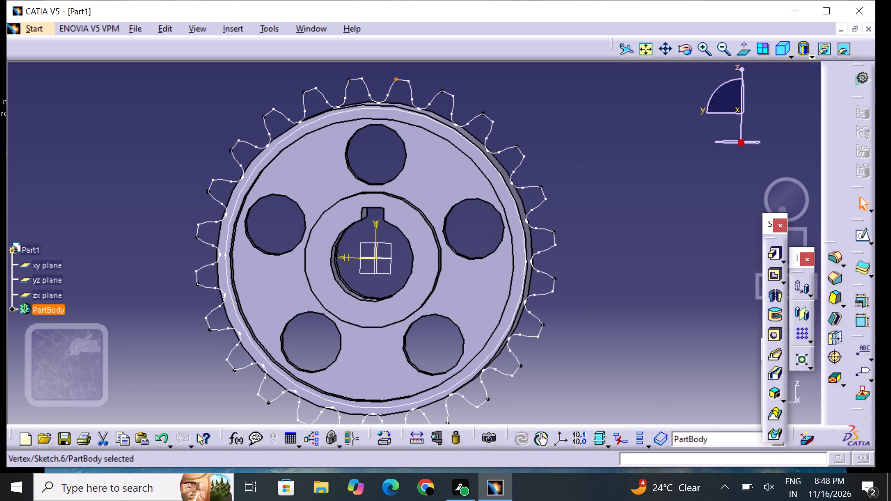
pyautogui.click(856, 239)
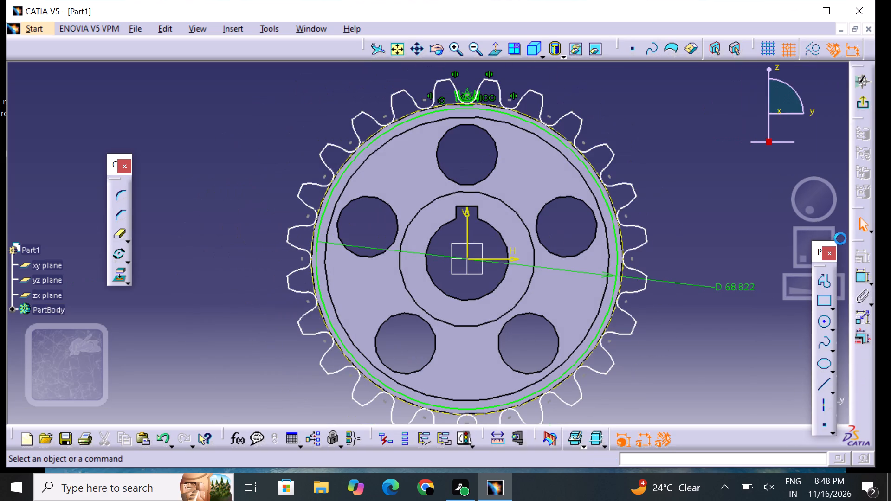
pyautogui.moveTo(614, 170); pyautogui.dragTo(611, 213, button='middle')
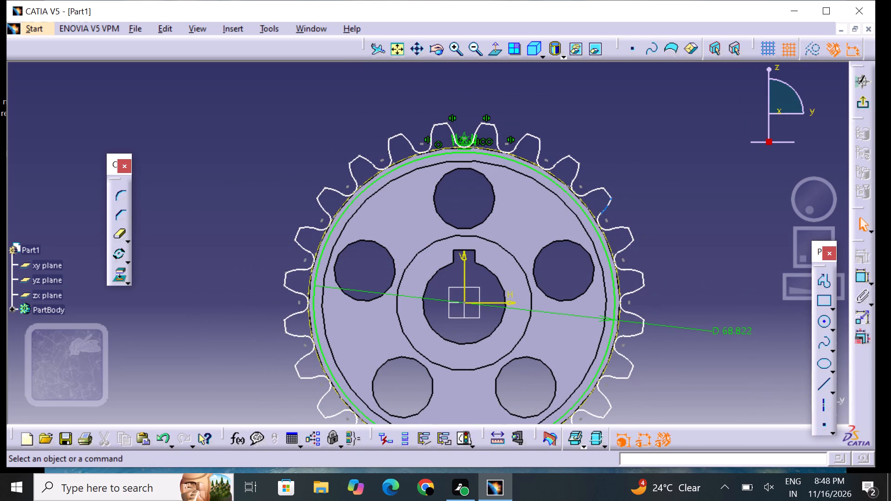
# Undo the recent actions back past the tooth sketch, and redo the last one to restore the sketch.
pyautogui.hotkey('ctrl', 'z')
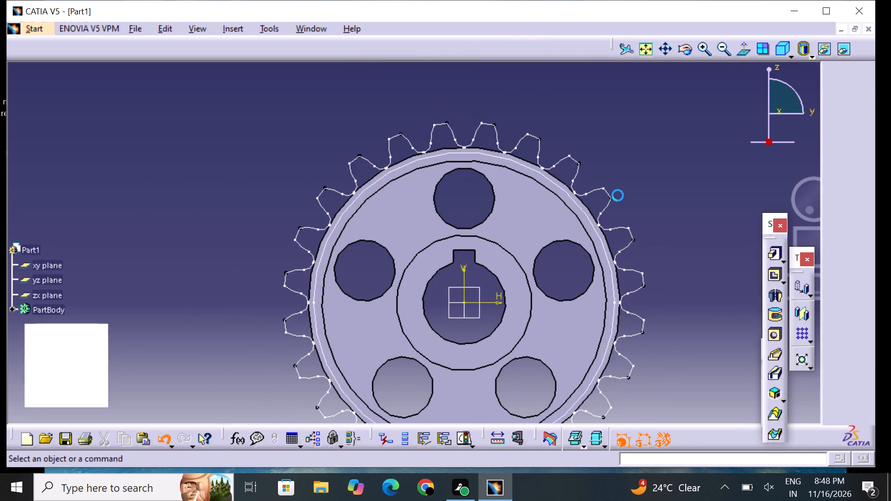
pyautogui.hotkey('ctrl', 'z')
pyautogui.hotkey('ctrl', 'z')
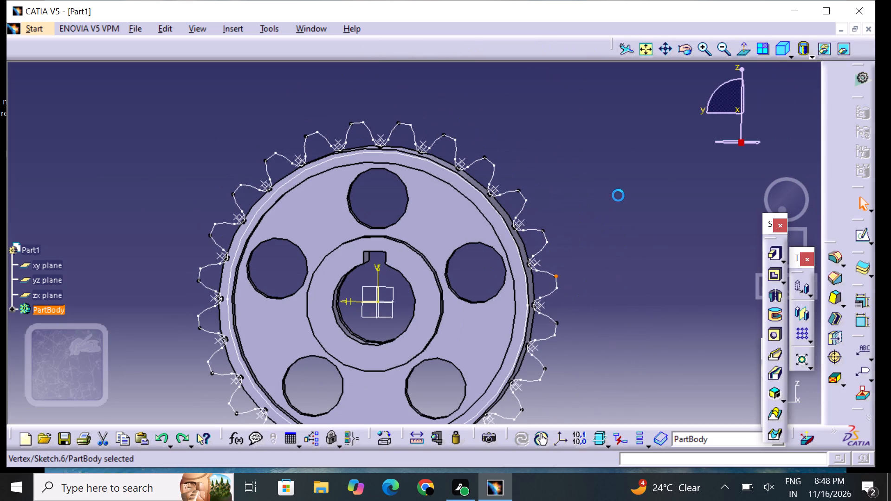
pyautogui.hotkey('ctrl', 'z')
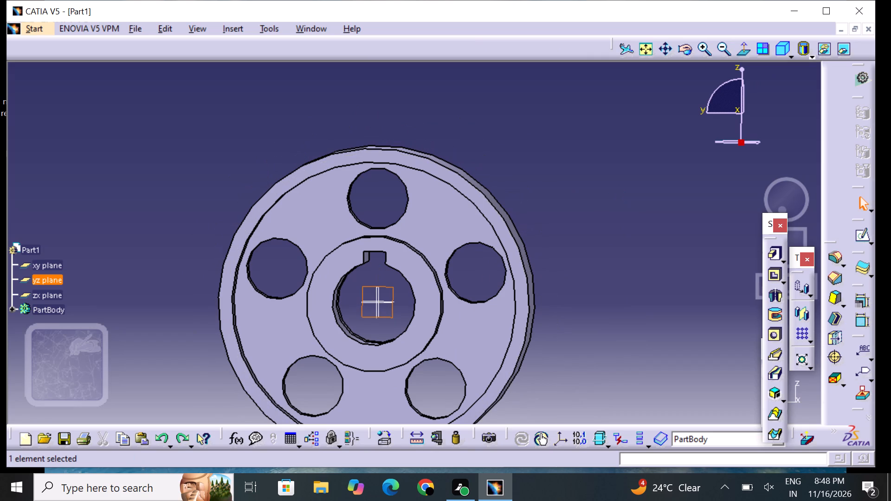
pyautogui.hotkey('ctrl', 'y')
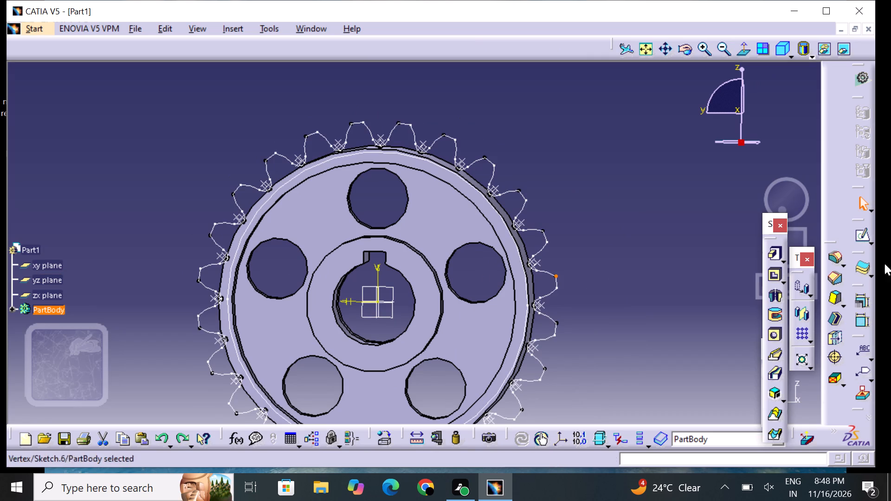
# Reopen the tooth sketch for editing by selecting one of its edges.
pyautogui.click(529, 227)
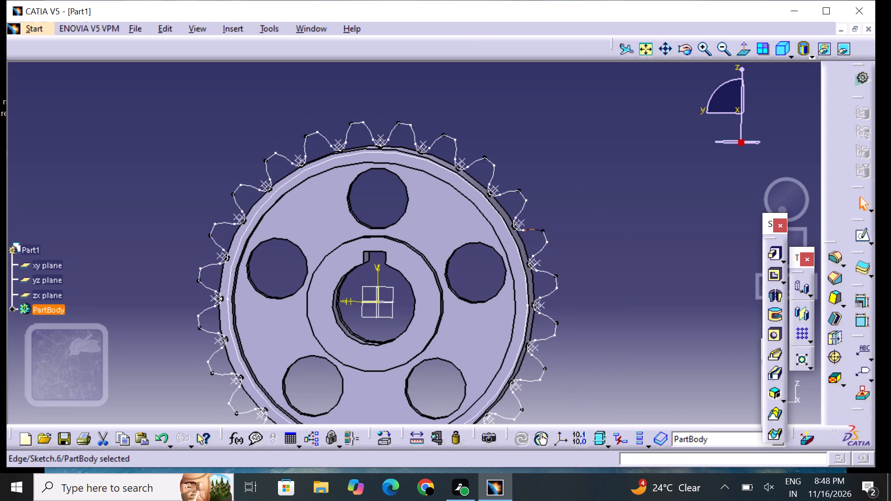
pyautogui.click(862, 239)
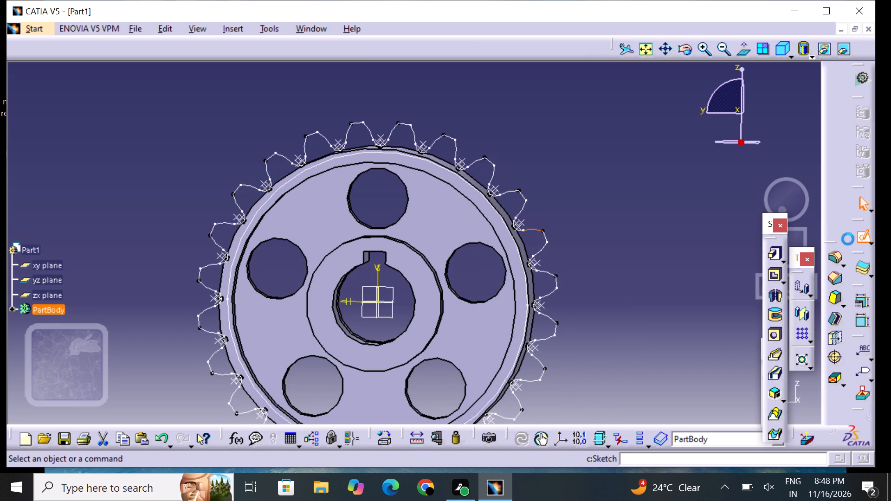
# Delete the duplicated tooth profiles around the sides and lower part of the rim, keeping those near the top.
pyautogui.moveTo(225, 139); pyautogui.dragTo(295, 137)
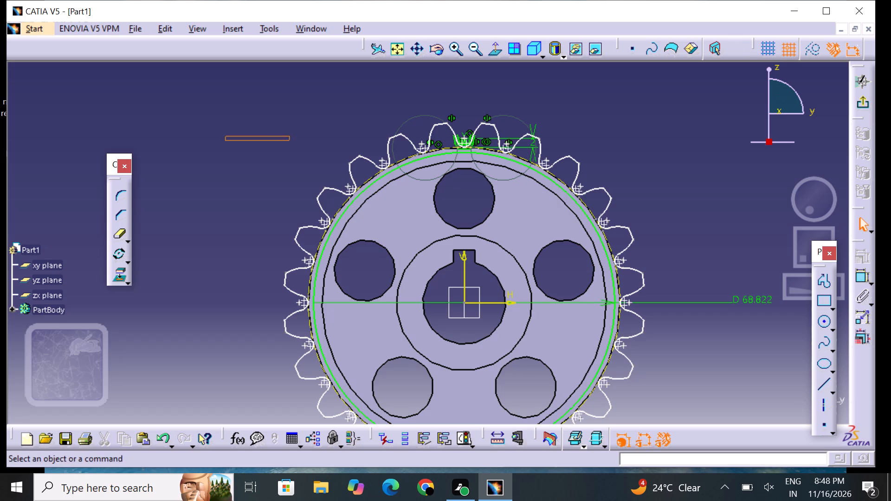
pyautogui.moveTo(295, 137); pyautogui.dragTo(420, 192)
pyautogui.moveTo(220, 101); pyautogui.dragTo(694, 398)
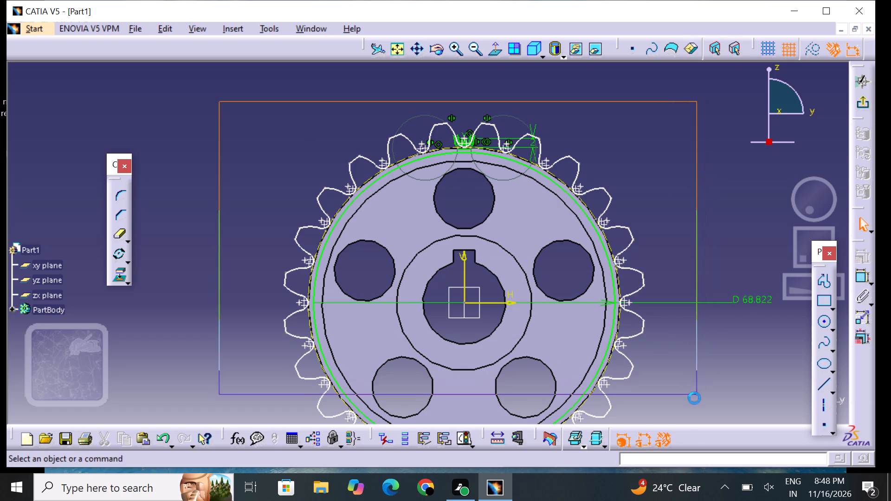
pyautogui.moveTo(694, 398); pyautogui.dragTo(610, 451)
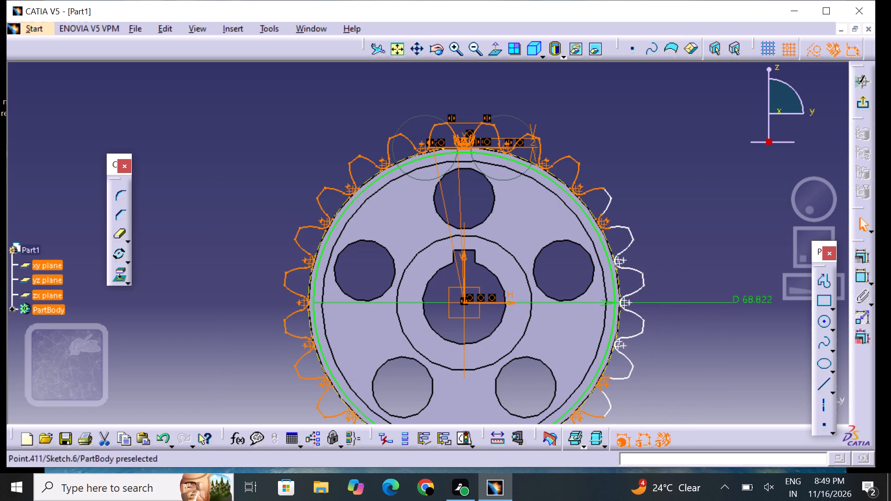
pyautogui.moveTo(622, 177); pyautogui.dragTo(669, 433)
pyautogui.moveTo(201, 212); pyautogui.dragTo(375, 257)
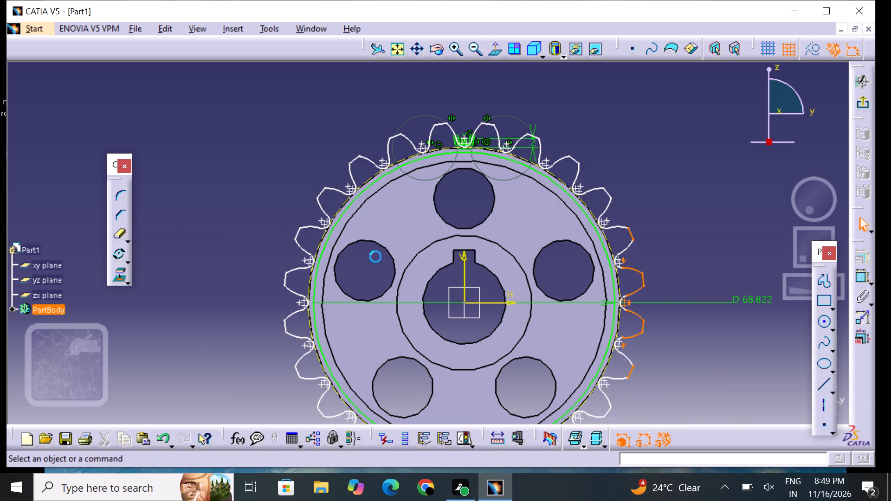
pyautogui.moveTo(375, 257); pyautogui.dragTo(738, 449)
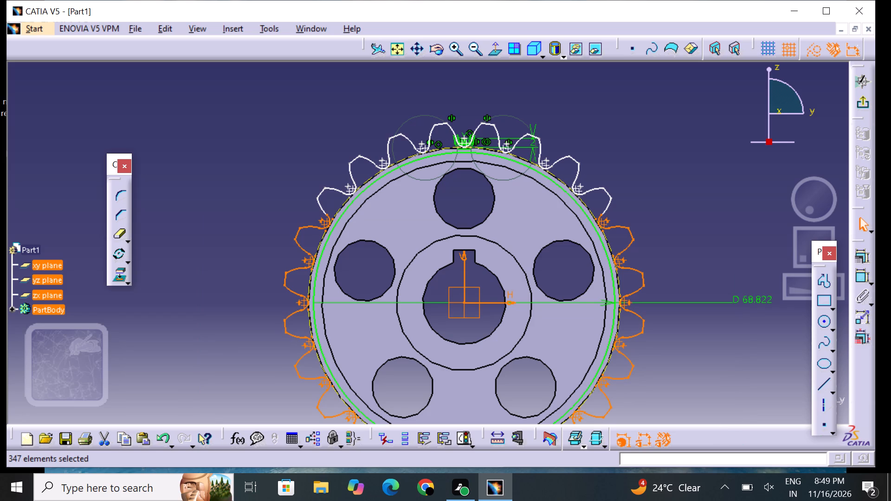
pyautogui.press('Delete')
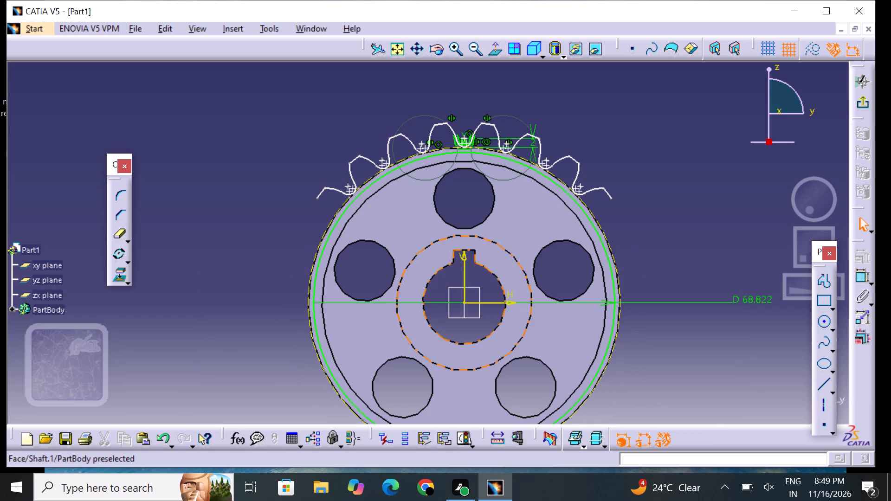
# Delete the remaining duplicated tooth profiles on both sides of the original tooth gap at the top.
pyautogui.moveTo(258, 111); pyautogui.dragTo(428, 260)
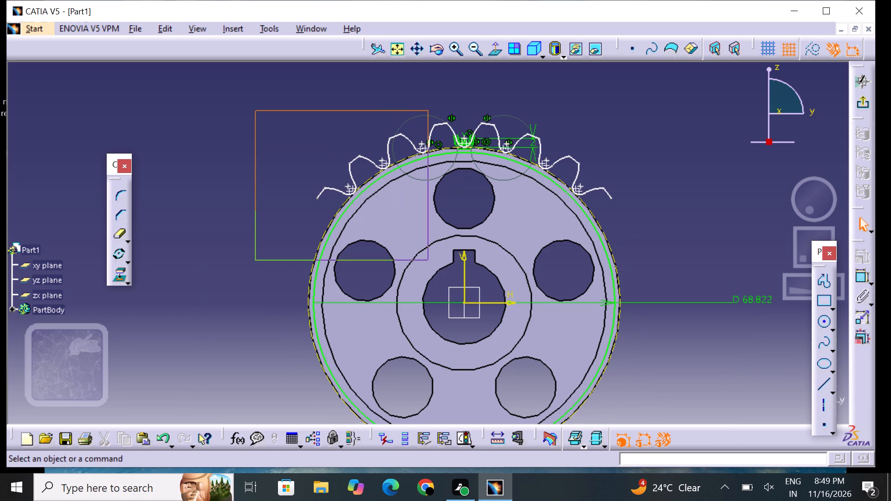
pyautogui.moveTo(428, 260); pyautogui.dragTo(433, 264)
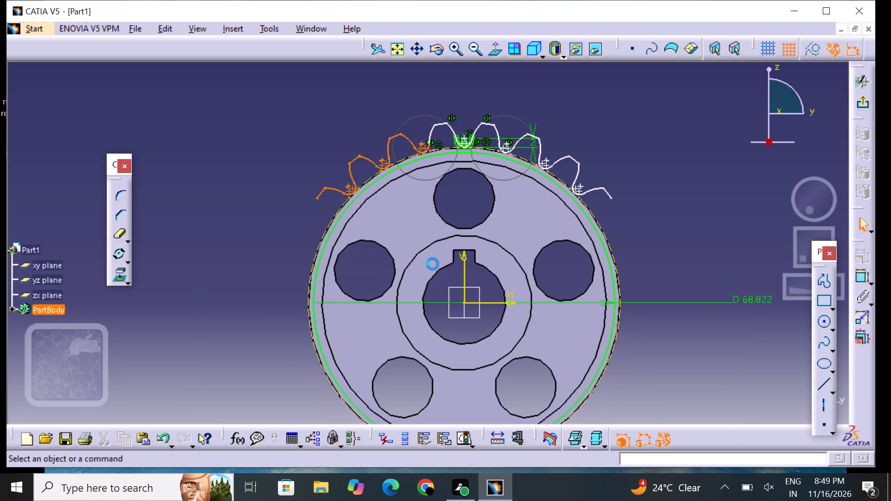
pyautogui.press('Delete')
pyautogui.moveTo(525, 108); pyautogui.dragTo(529, 108)
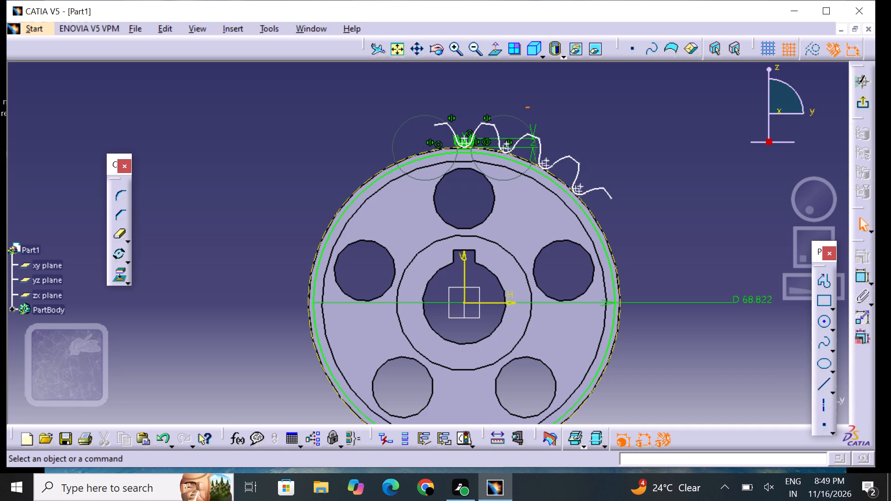
pyautogui.moveTo(529, 108); pyautogui.dragTo(618, 231)
pyautogui.press('Delete')
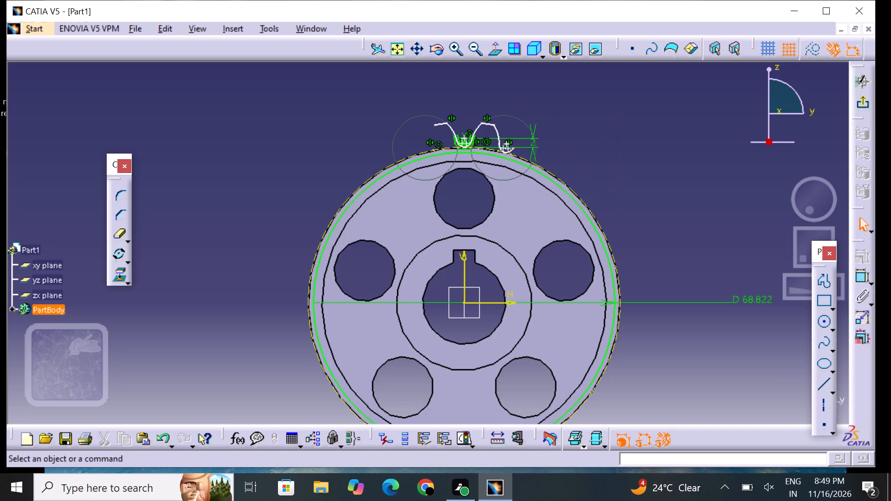
# Delete the leftover curves of the duplicated tooth profile immediately right of the original tooth gap.
pyautogui.click(510, 151)
pyautogui.press('Delete')
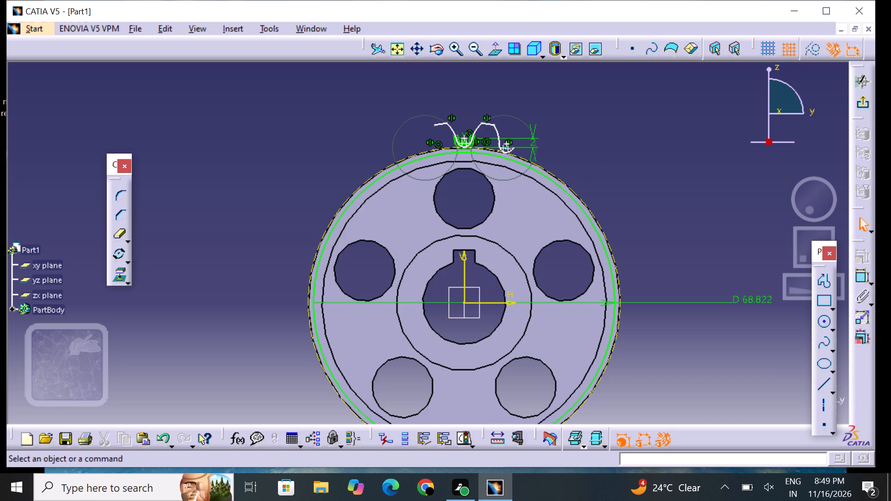
pyautogui.click(511, 150)
pyautogui.press('Delete')
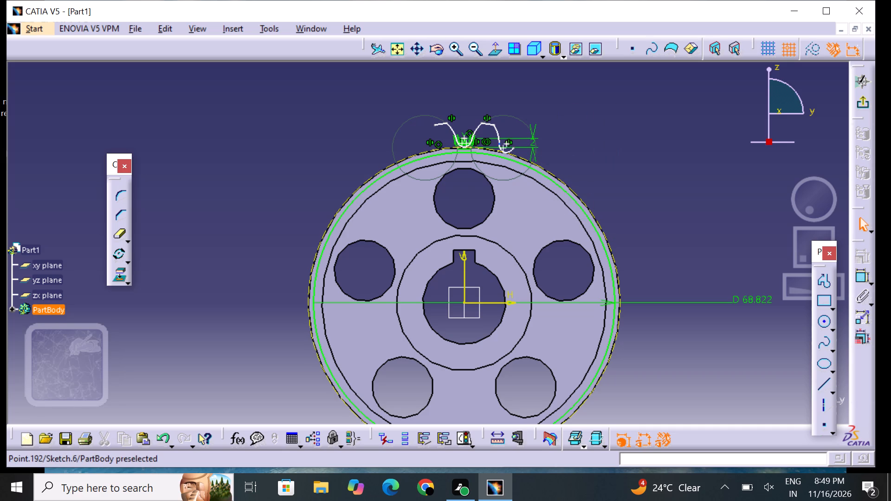
pyautogui.click(499, 143)
pyautogui.press('Delete')
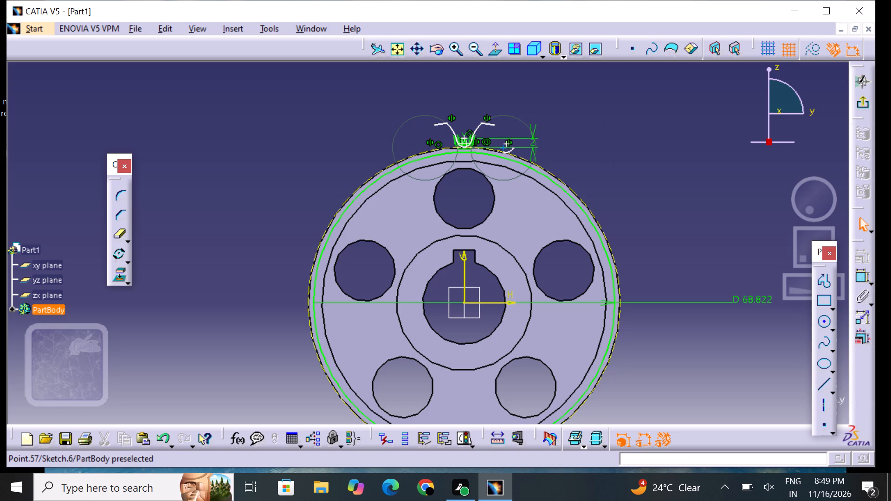
pyautogui.click(512, 148)
pyautogui.press('Delete')
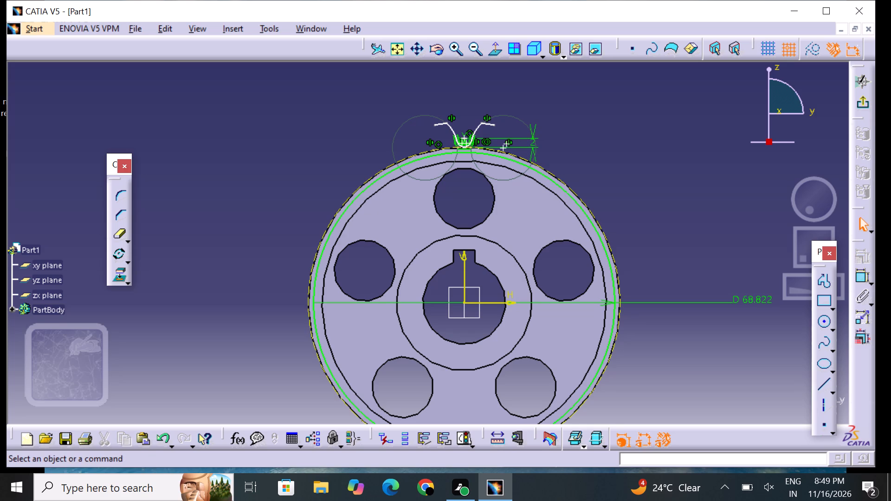
# Delete the stray points left by the removed copy, just right of the original tooth gap.
pyautogui.doubleClick(460, 51)
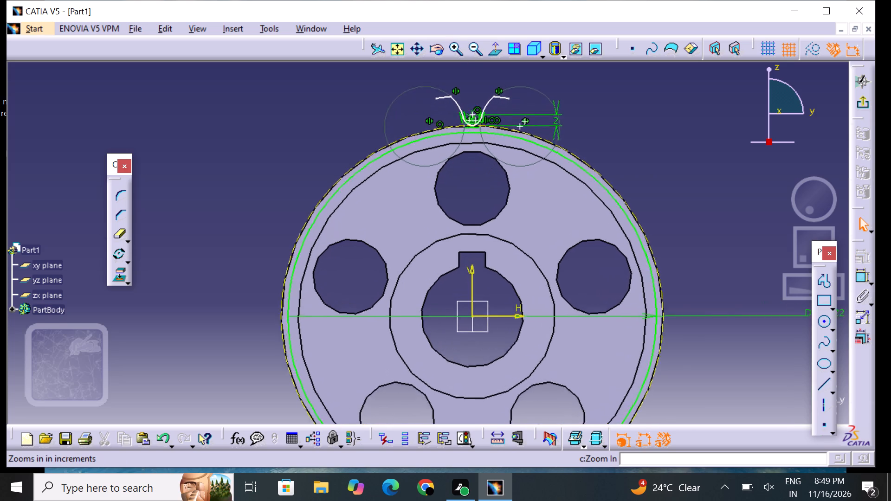
pyautogui.moveTo(500, 126); pyautogui.dragTo(422, 195, button='middle')
pyautogui.click(463, 172)
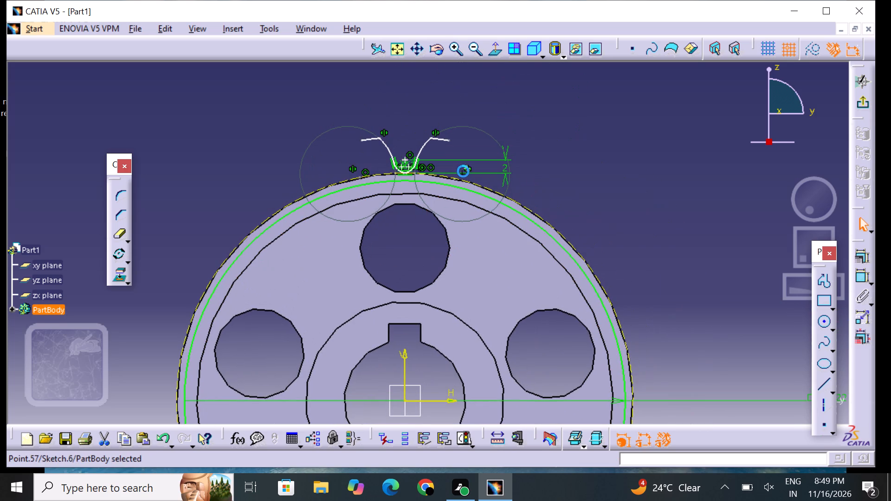
pyautogui.rightClick(463, 171)
pyautogui.click(523, 352)
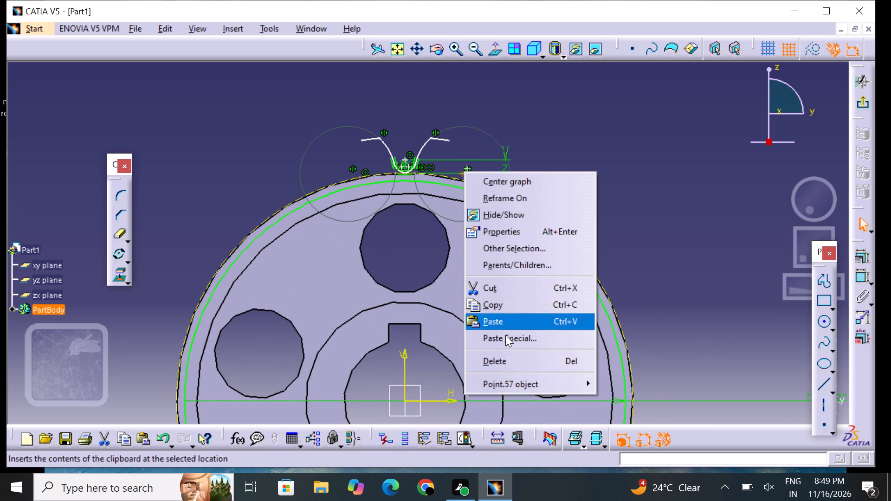
pyautogui.click(513, 361)
pyautogui.click(470, 169)
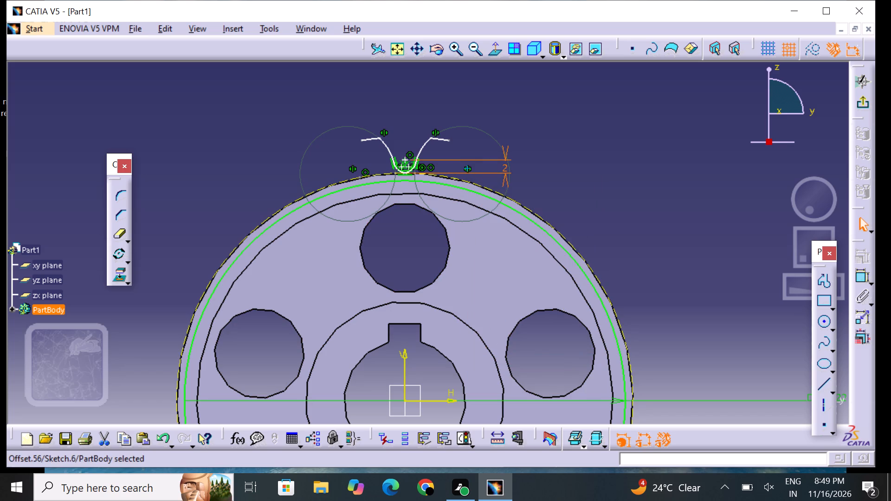
pyautogui.rightClick(469, 169)
pyautogui.click(530, 360)
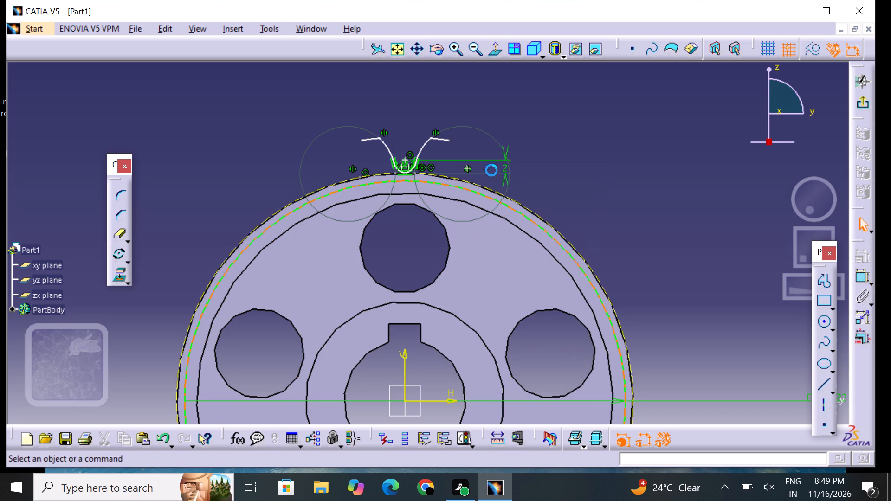
# Quick Trim the short end of the left tooth-tip arc that overhangs the flank of the original tooth gap.
pyautogui.click(459, 44)
pyautogui.click(459, 44)
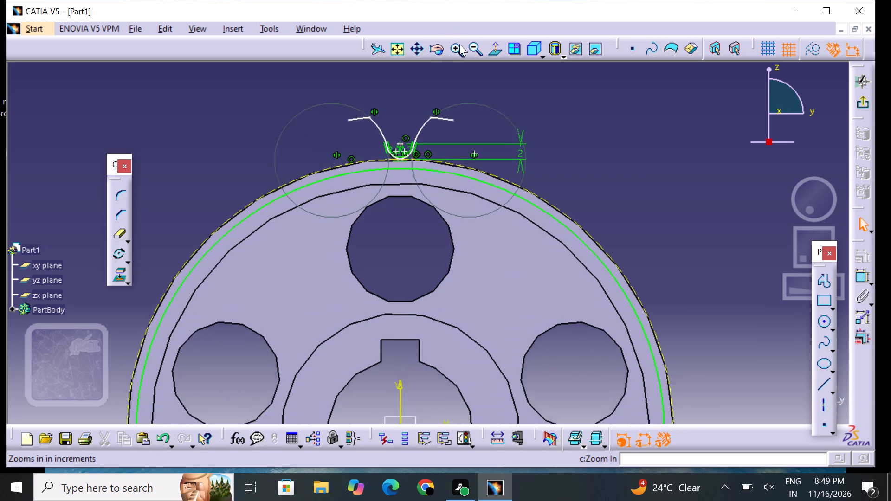
pyautogui.click(459, 44)
pyautogui.click(459, 44)
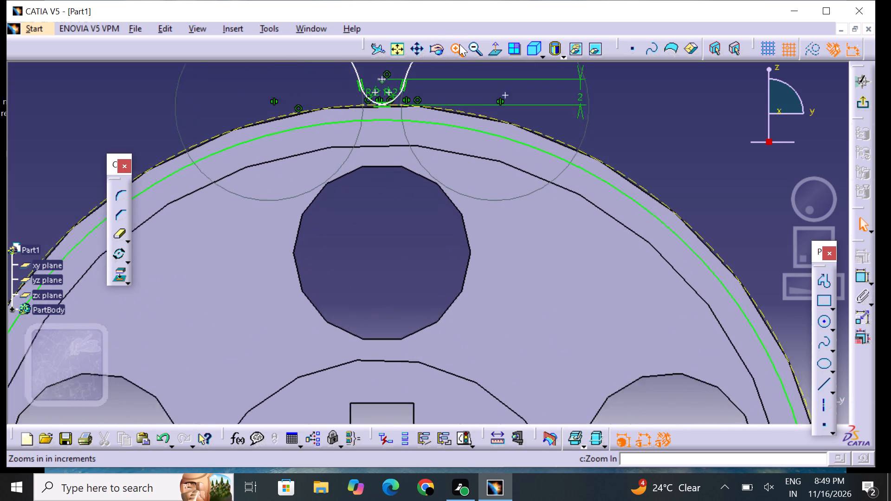
pyautogui.moveTo(464, 115); pyautogui.dragTo(465, 122, button='middle')
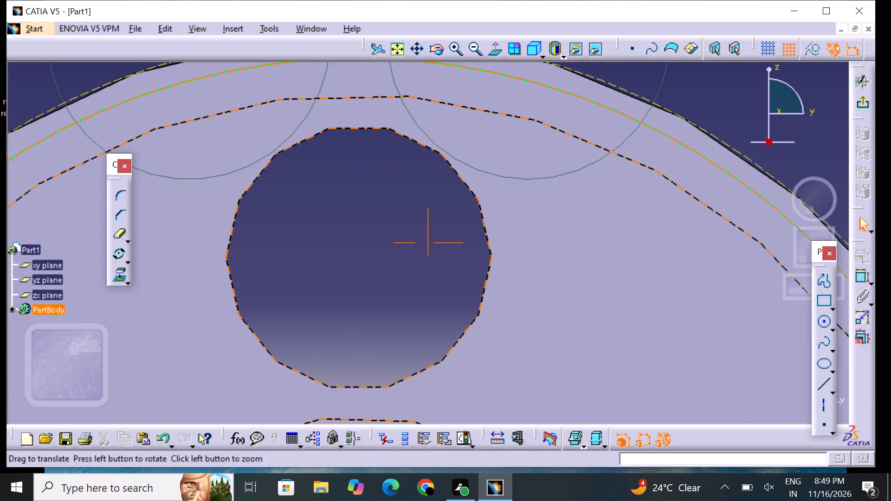
pyautogui.moveTo(465, 122); pyautogui.dragTo(475, 264, button='middle')
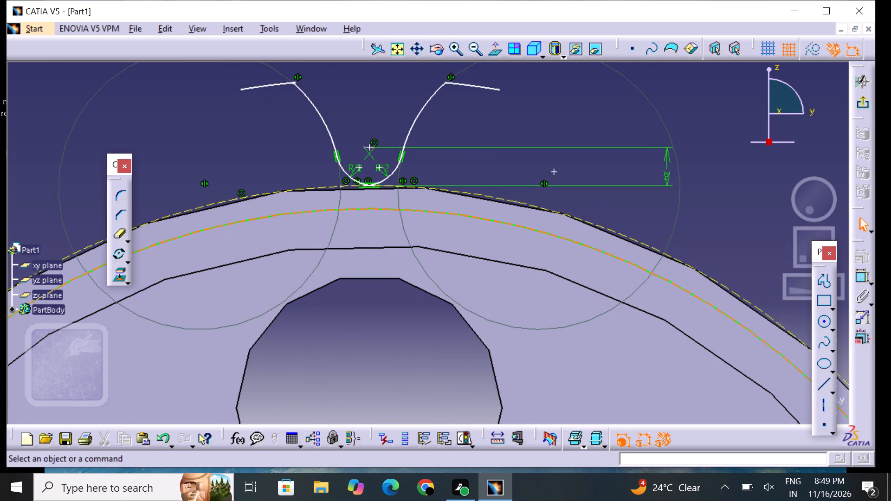
pyautogui.click(458, 53)
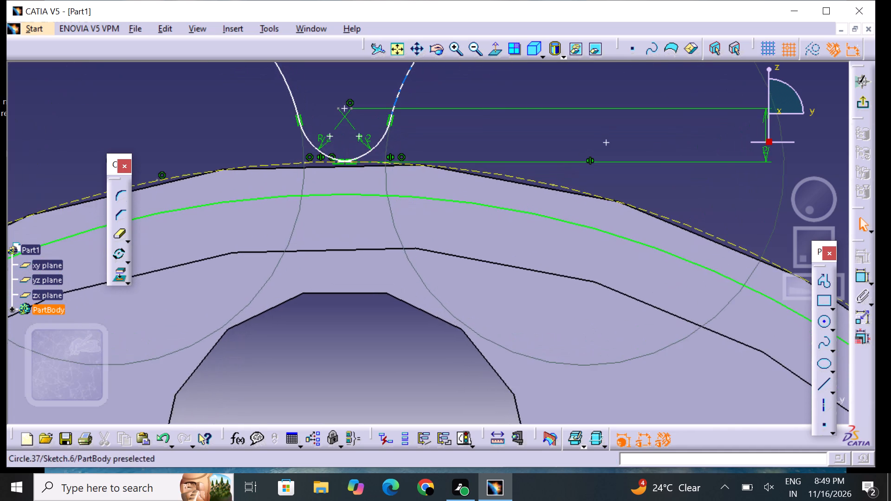
pyautogui.moveTo(392, 100); pyautogui.dragTo(427, 191, button='middle')
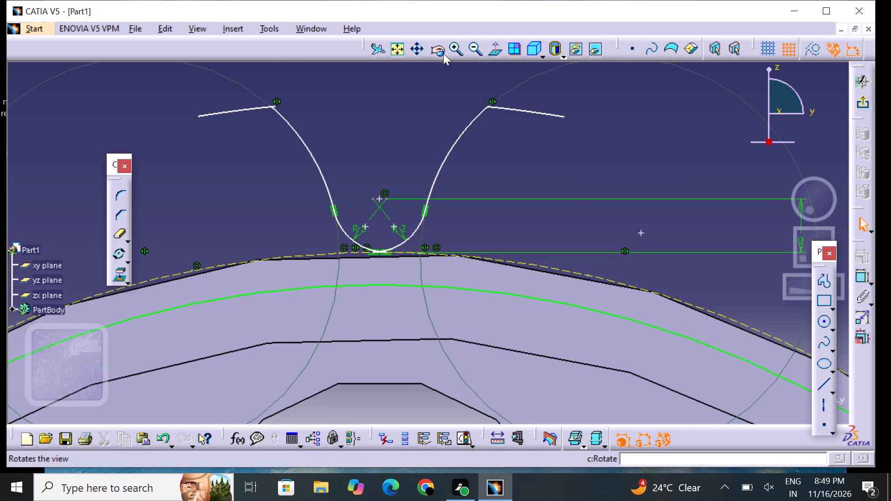
pyautogui.click(452, 44)
pyautogui.moveTo(348, 102); pyautogui.dragTo(501, 265, button='middle')
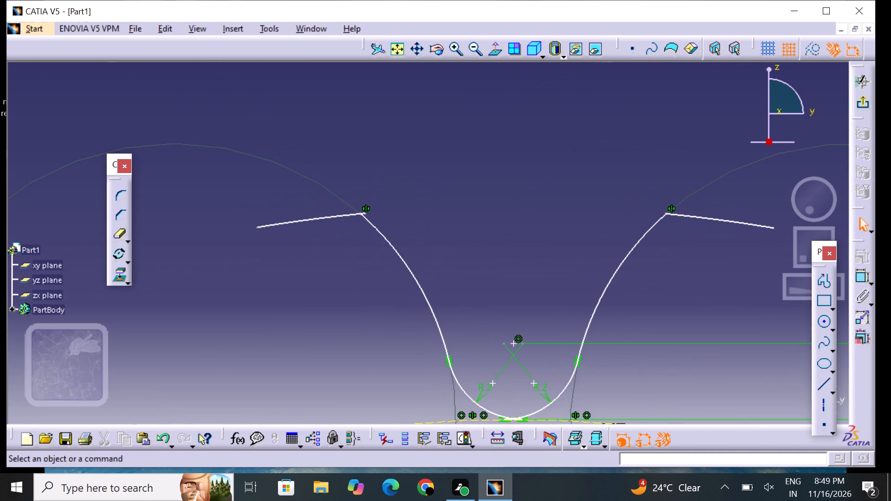
pyautogui.click(455, 50)
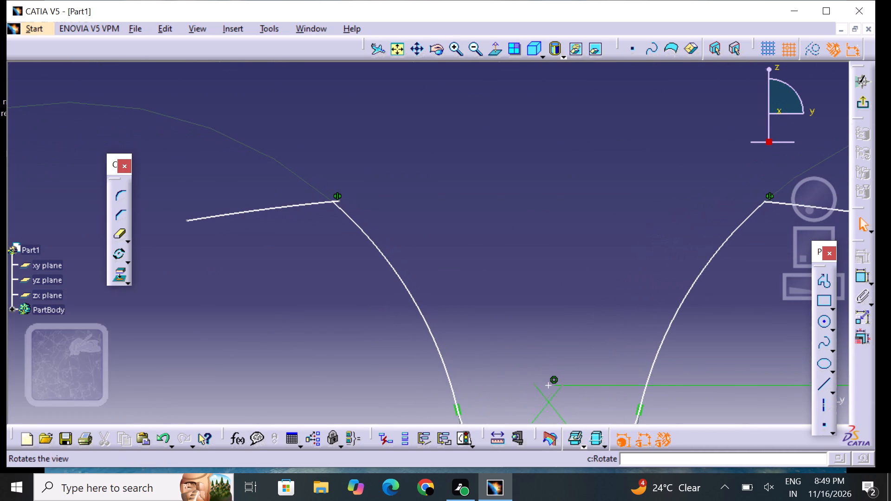
pyautogui.click(119, 236)
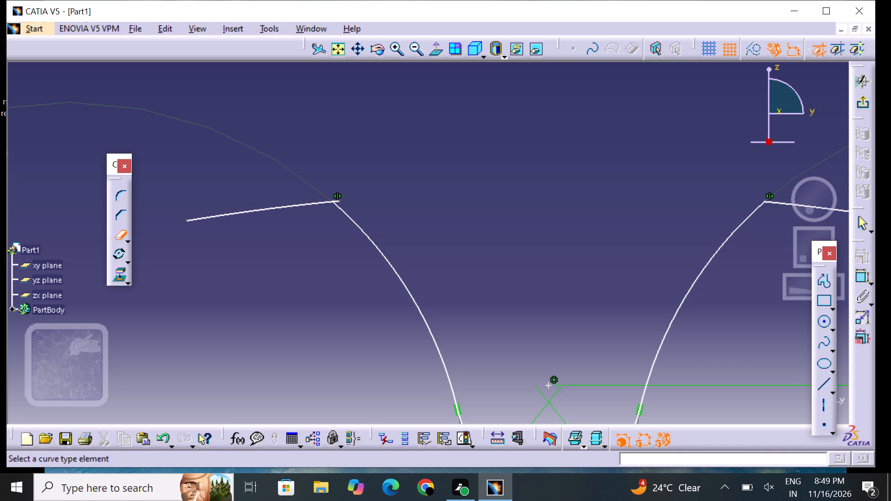
pyautogui.doubleClick(398, 45)
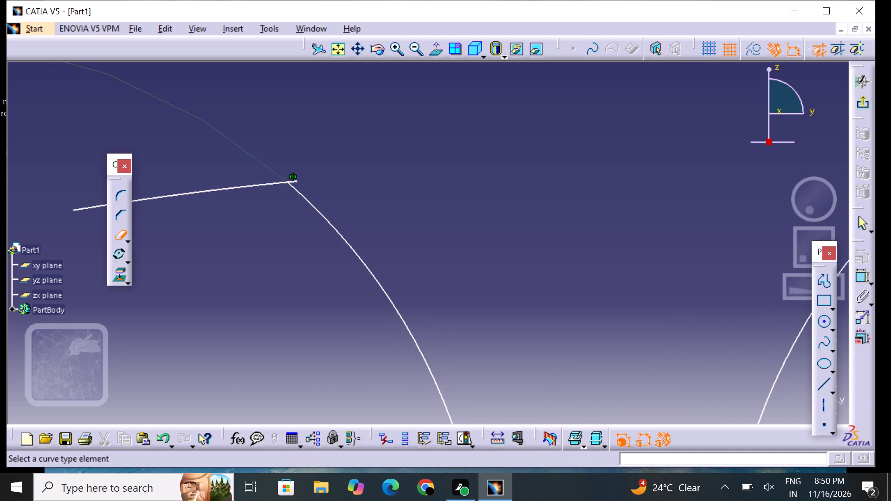
pyautogui.tripleClick(398, 50)
pyautogui.tripleClick(398, 49)
pyautogui.doubleClick(399, 48)
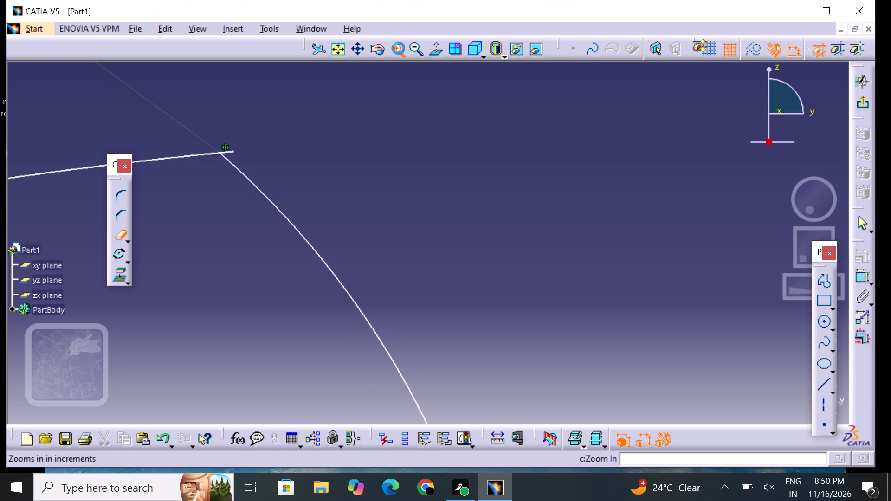
pyautogui.moveTo(222, 122); pyautogui.dragTo(354, 198, button='middle')
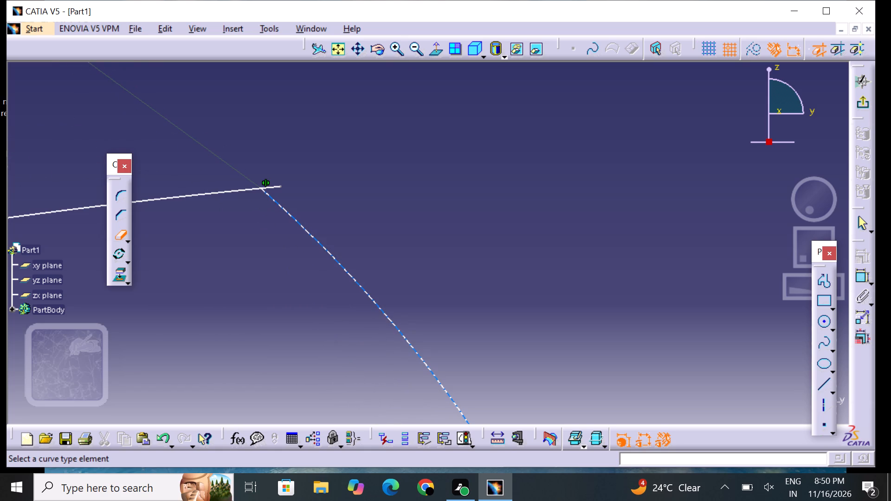
pyautogui.click(123, 230)
pyautogui.click(119, 233)
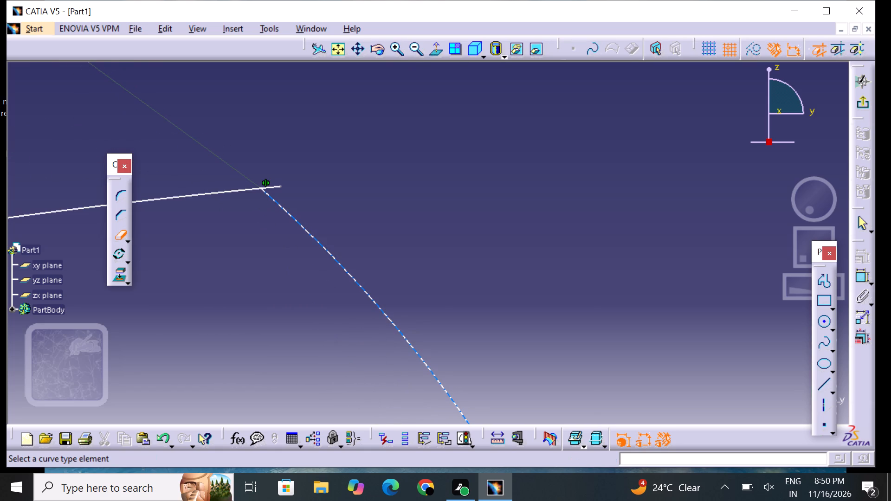
pyautogui.click(278, 186)
pyautogui.click(299, 189)
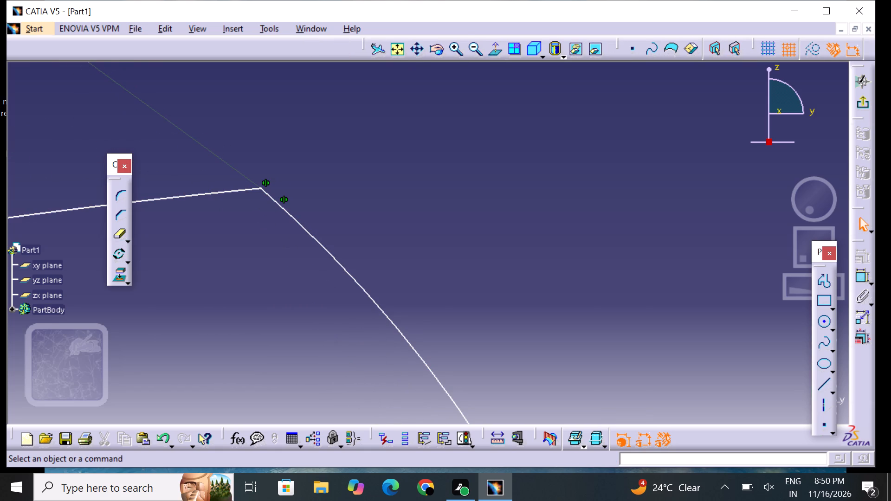
# Quick Trim the overlapping ends of both R2 root fillet arcs where they cross at the bottom of the original tooth gap.
pyautogui.click(471, 50)
pyautogui.moveTo(461, 300); pyautogui.dragTo(404, 140, button='middle')
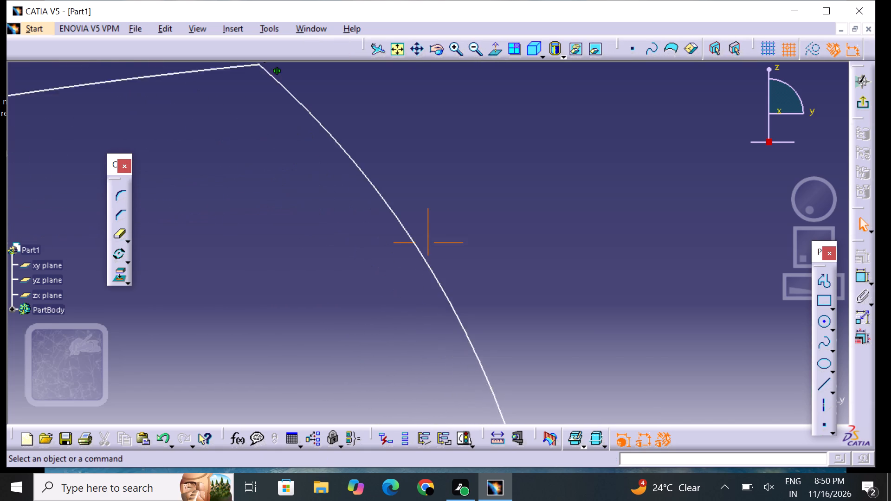
pyautogui.moveTo(404, 140); pyautogui.dragTo(398, 131, button='middle')
pyautogui.moveTo(621, 303); pyautogui.dragTo(515, 116, button='middle')
pyautogui.moveTo(687, 293); pyautogui.dragTo(519, 92, button='middle')
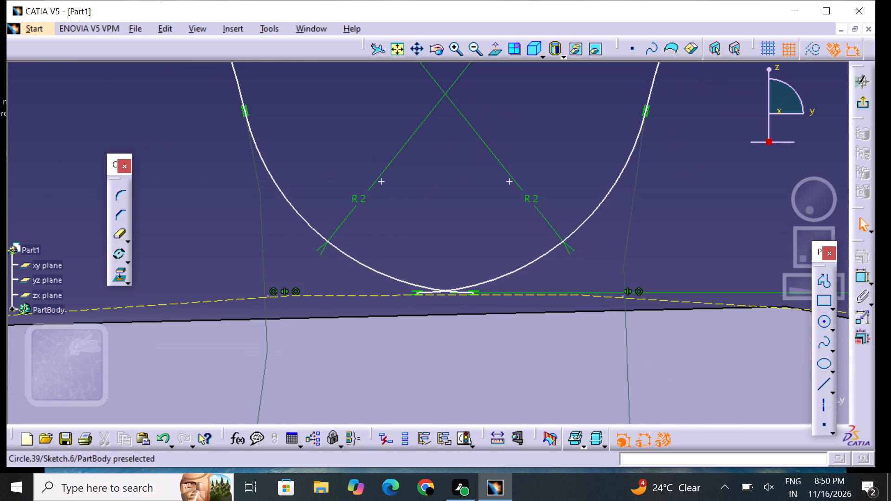
pyautogui.tripleClick(457, 45)
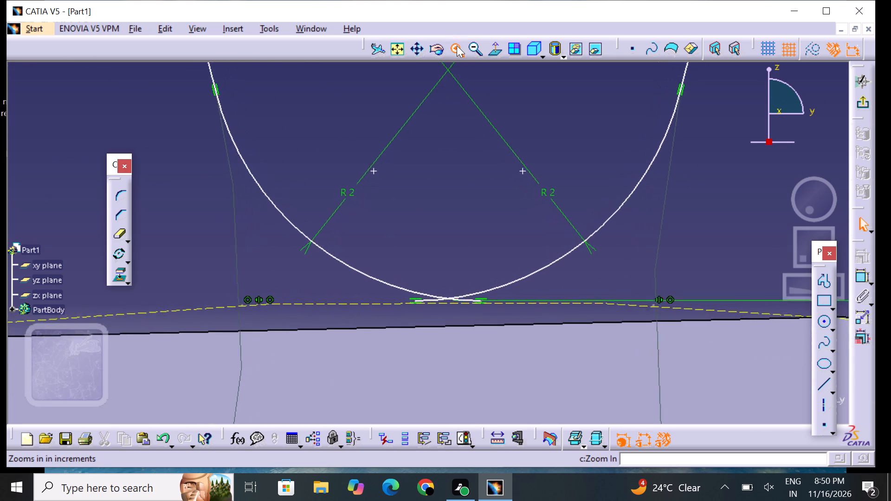
pyautogui.tripleClick(457, 45)
pyautogui.click(457, 45)
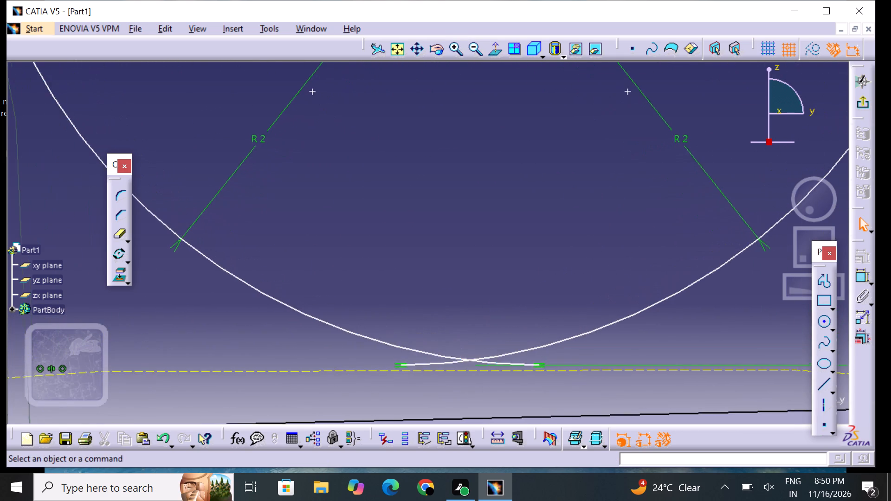
pyautogui.click(116, 232)
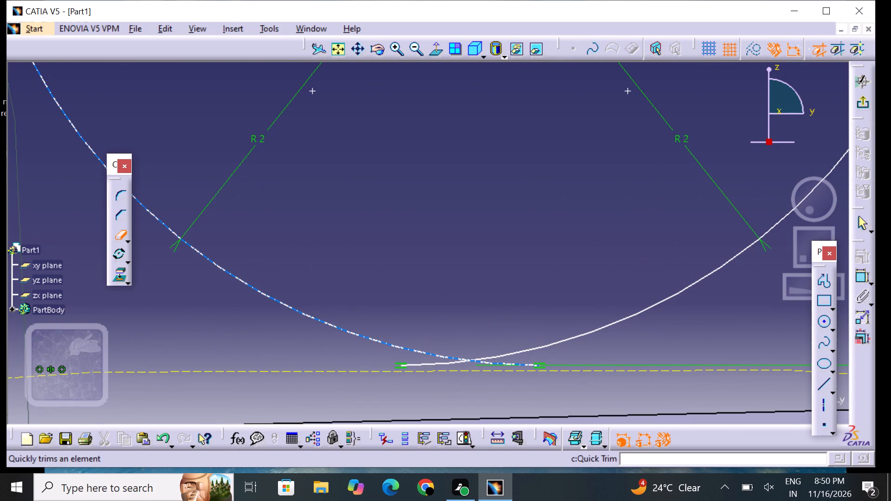
pyautogui.click(416, 362)
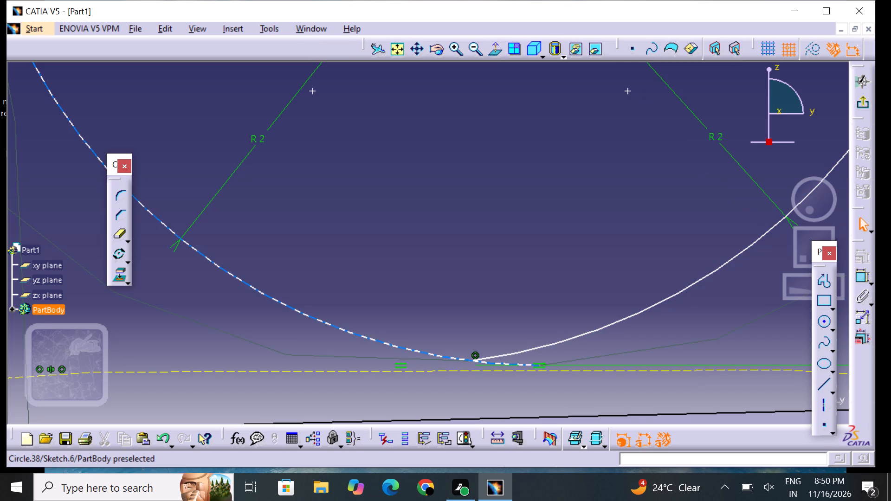
pyautogui.click(508, 364)
pyautogui.click(121, 235)
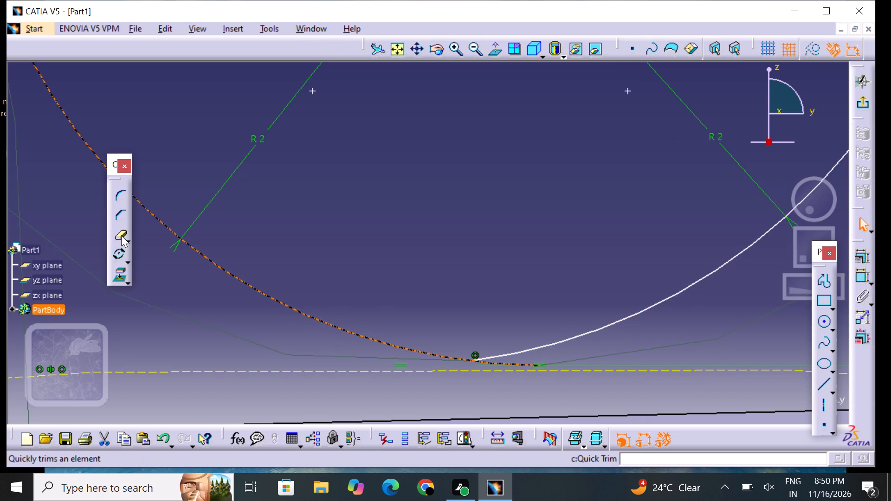
pyautogui.click(516, 364)
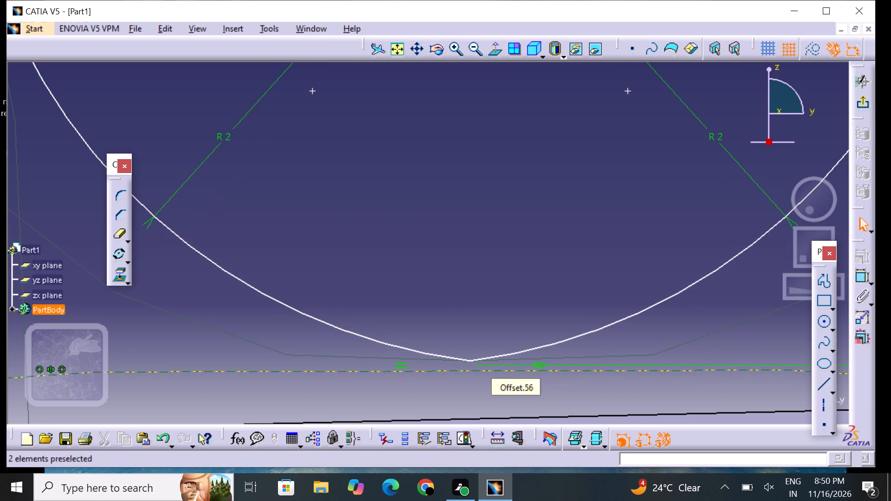
# Inspect the trimmed root and the corner between the right flank and tooth-tip arc of the original tooth gap.
pyautogui.tripleClick(474, 52)
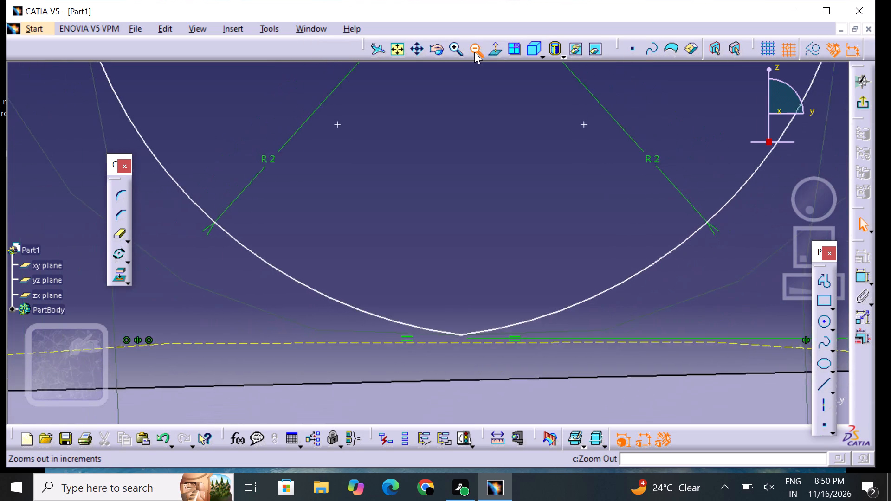
pyautogui.tripleClick(474, 52)
pyautogui.doubleClick(474, 52)
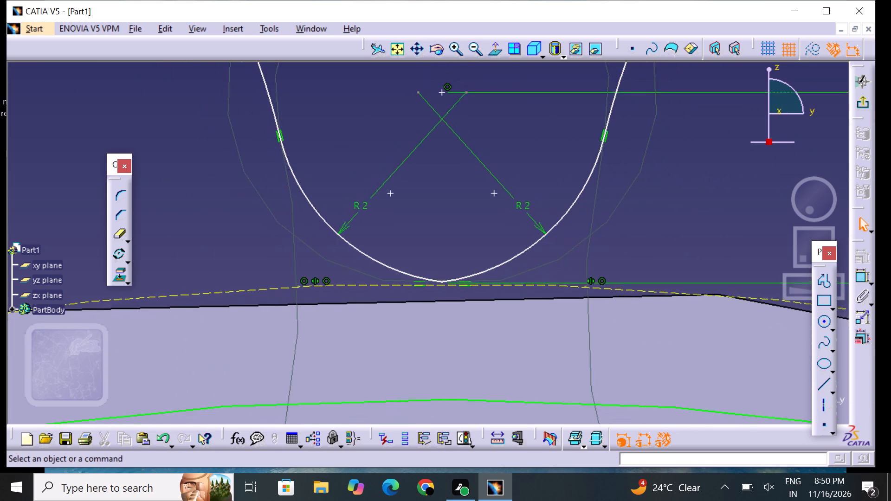
pyautogui.moveTo(525, 149); pyautogui.dragTo(425, 261, button='middle')
pyautogui.moveTo(462, 218); pyautogui.dragTo(335, 322, button='middle')
pyautogui.moveTo(428, 173); pyautogui.dragTo(307, 315, button='middle')
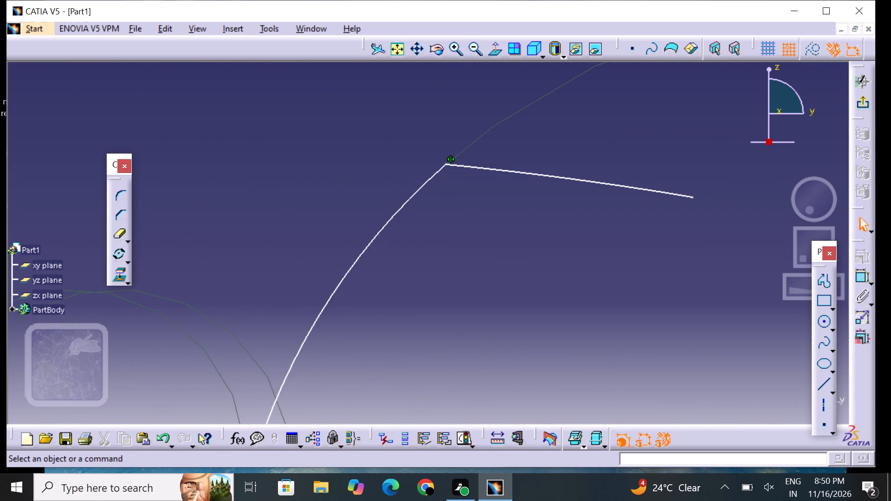
pyautogui.tripleClick(455, 45)
pyautogui.tripleClick(455, 45)
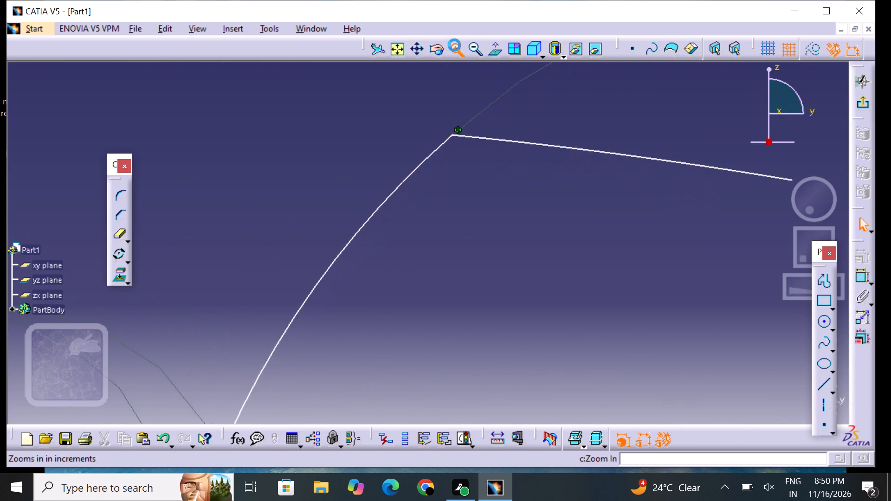
pyautogui.click(454, 45)
pyautogui.moveTo(479, 45); pyautogui.dragTo(479, 45)
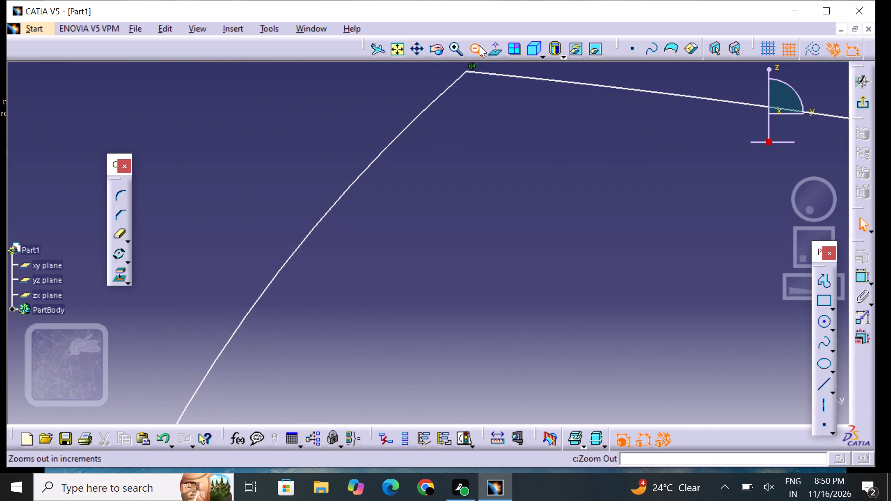
pyautogui.moveTo(479, 45); pyautogui.dragTo(473, 47)
# Delete the leftover duplicated tooth profiles at the bottom of the wheel.
pyautogui.click(394, 51)
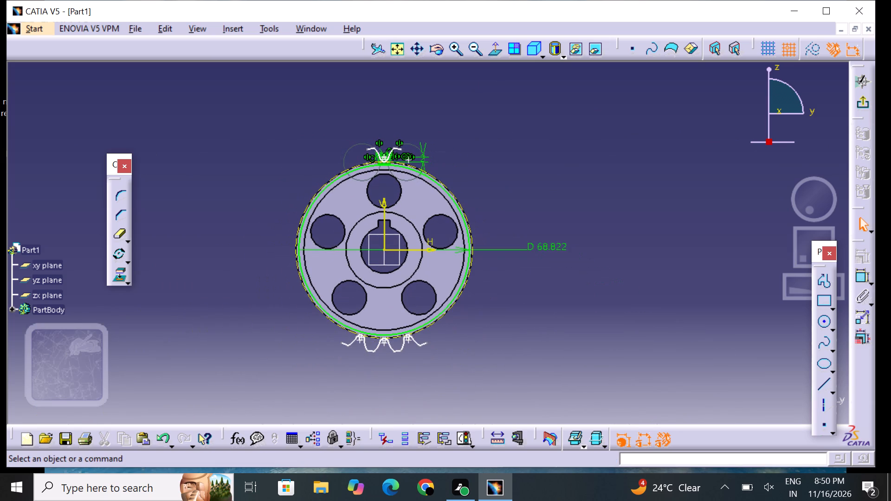
pyautogui.tripleClick(467, 56)
pyautogui.tripleClick(457, 52)
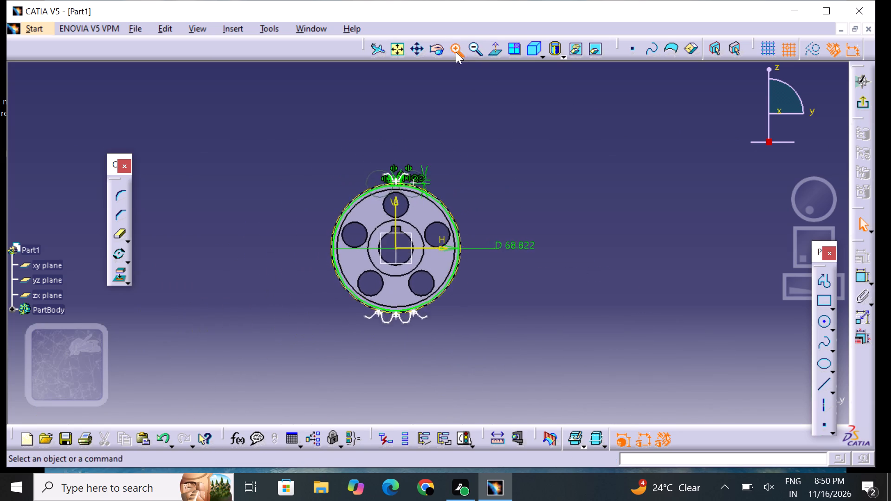
pyautogui.tripleClick(456, 51)
pyautogui.click(456, 51)
pyautogui.moveTo(238, 326); pyautogui.dragTo(462, 437)
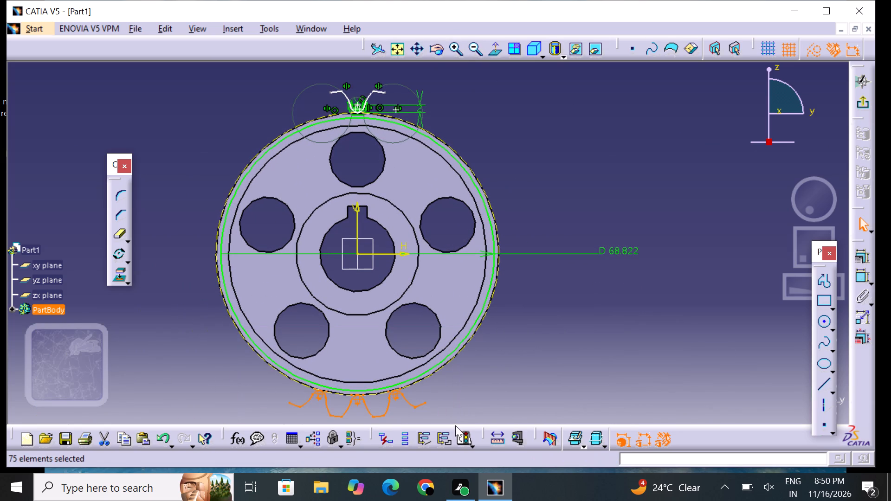
pyautogui.press('Delete')
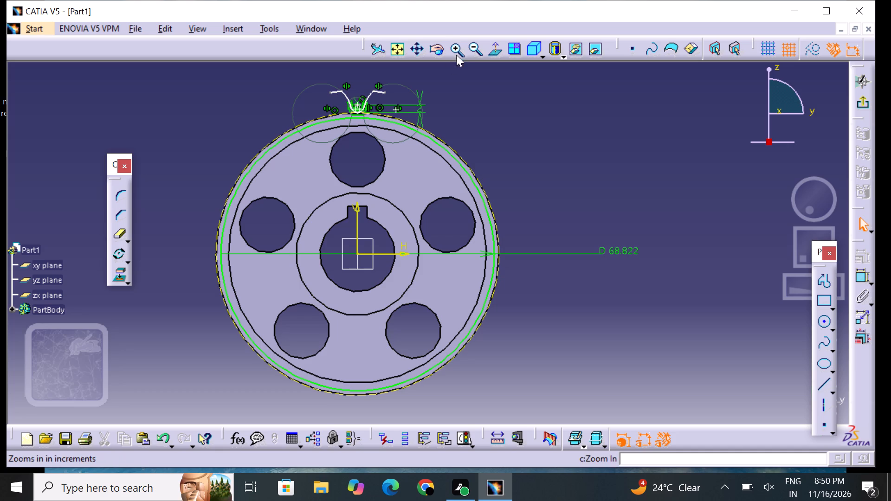
# Rotate the original tooth-gap profile about the sketch origin in duplicate mode with 23 instances and an angle of 255 degrees.
pyautogui.click(461, 49)
pyautogui.moveTo(308, 161); pyautogui.dragTo(426, 272, button='middle')
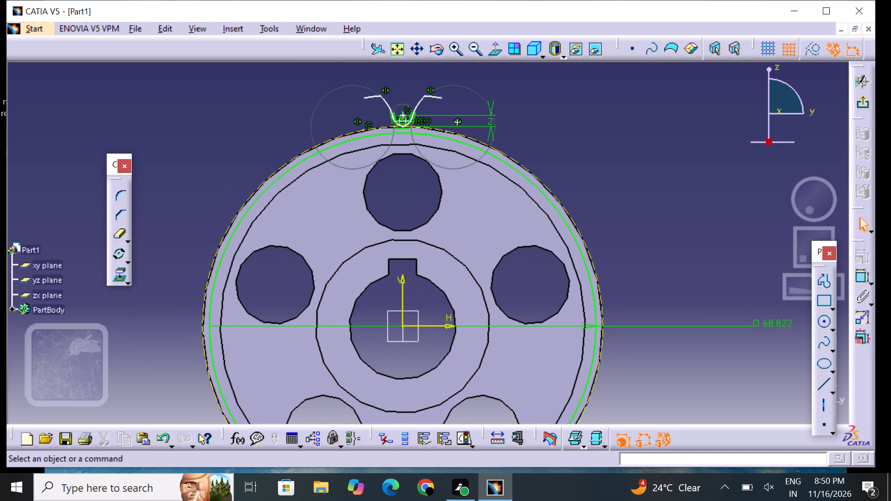
pyautogui.moveTo(352, 78); pyautogui.dragTo(452, 139)
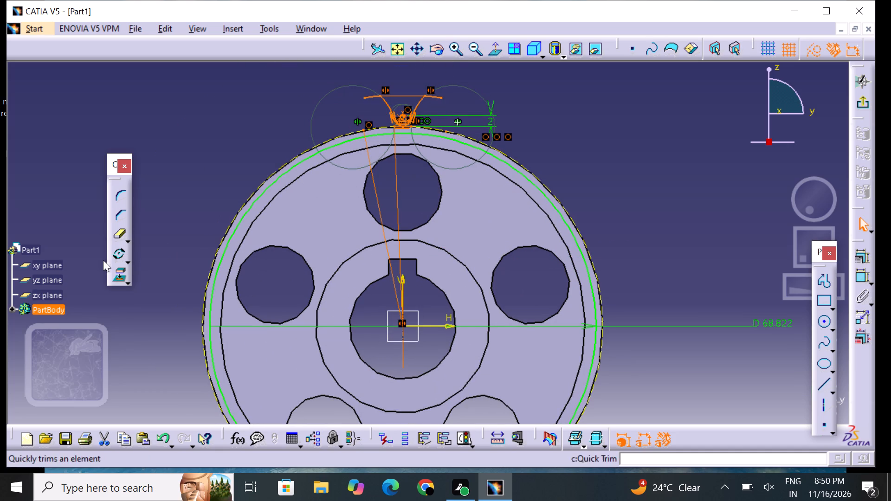
pyautogui.click(117, 255)
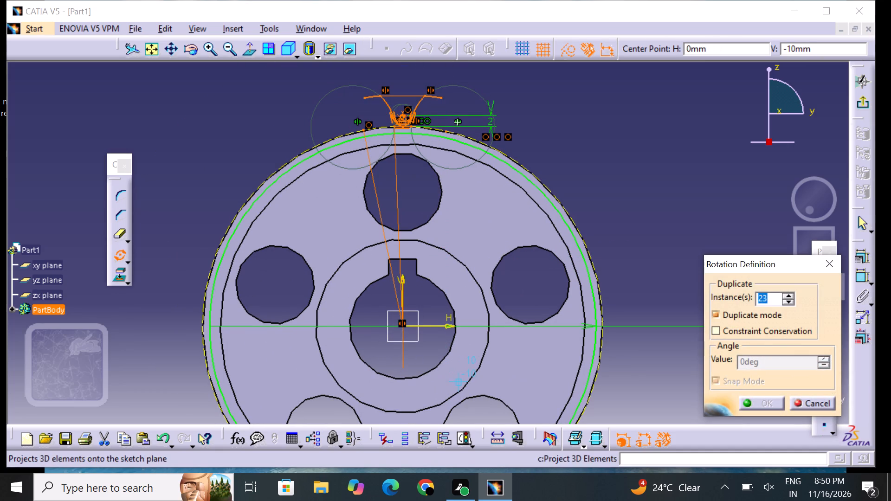
pyautogui.click(398, 320)
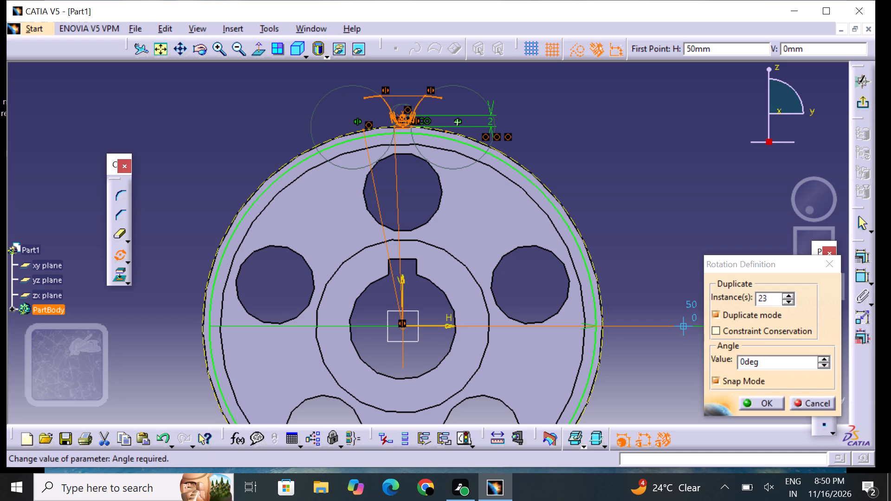
pyautogui.click(762, 362)
pyautogui.press('BackSpace')
pyautogui.press('BackSpace')
pyautogui.press('BackSpace')
pyautogui.press('BackSpace')
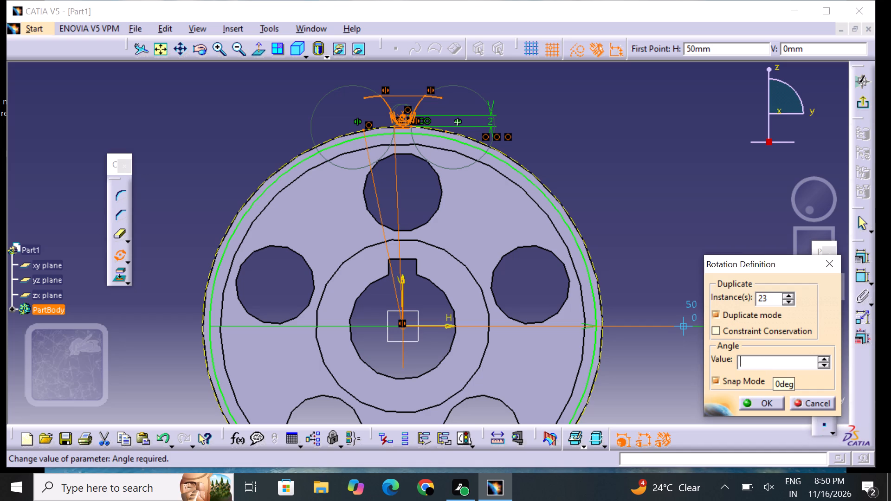
pyautogui.press('BackSpace')
pyautogui.write('255')
pyautogui.press('Return')
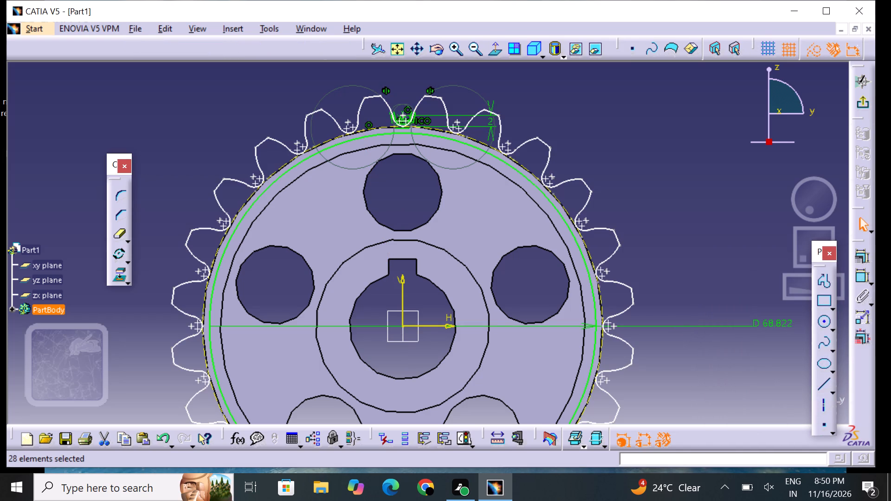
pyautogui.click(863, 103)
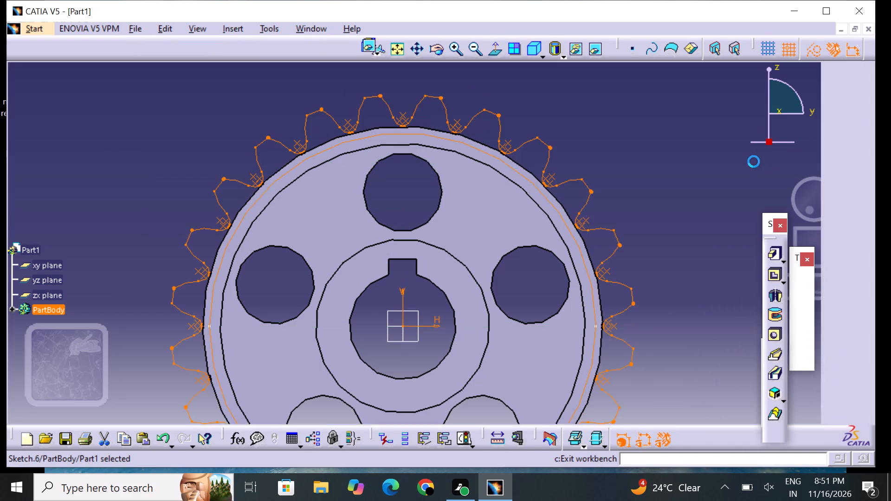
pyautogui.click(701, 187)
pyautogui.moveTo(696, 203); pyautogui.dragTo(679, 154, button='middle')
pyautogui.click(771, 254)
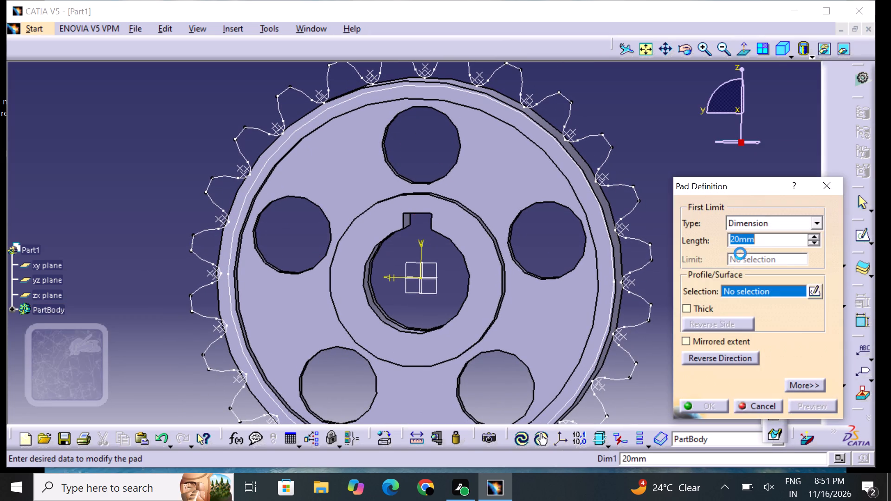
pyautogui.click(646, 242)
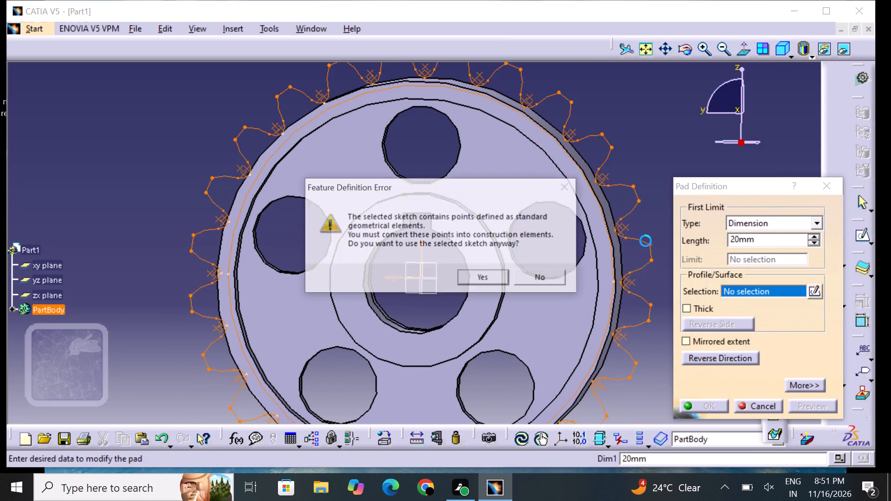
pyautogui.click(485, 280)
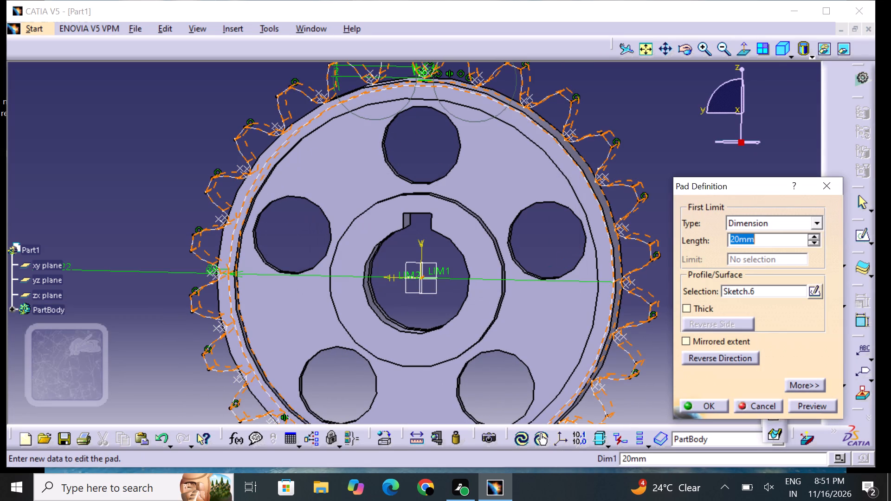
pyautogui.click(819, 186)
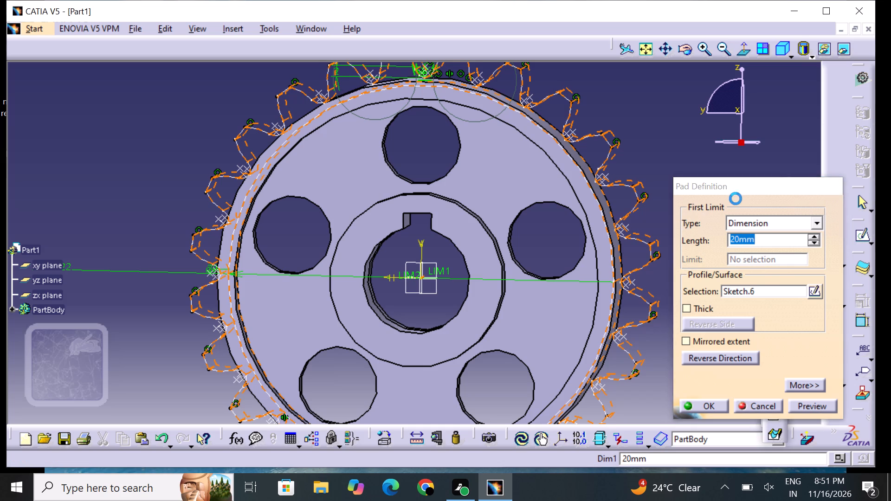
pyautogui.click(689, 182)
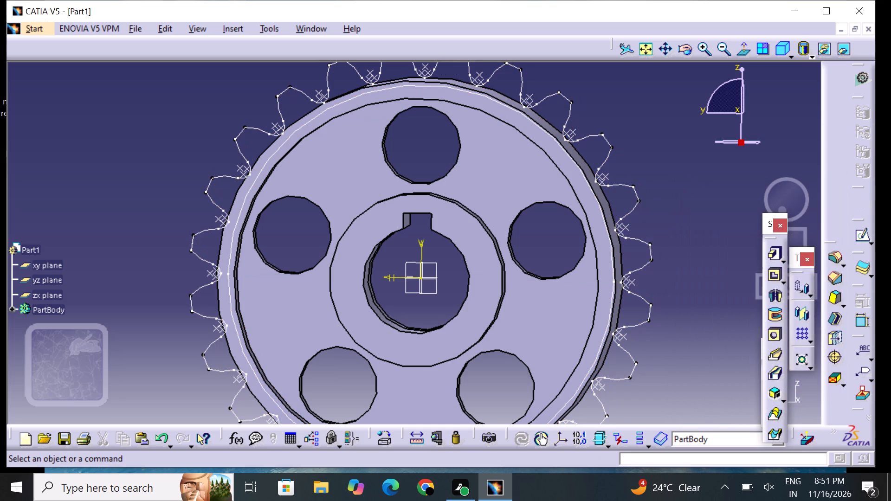
# Reopen the sketch containing the rotated tooth profiles for editing.
pyautogui.moveTo(632, 161); pyautogui.dragTo(634, 230, button='middle')
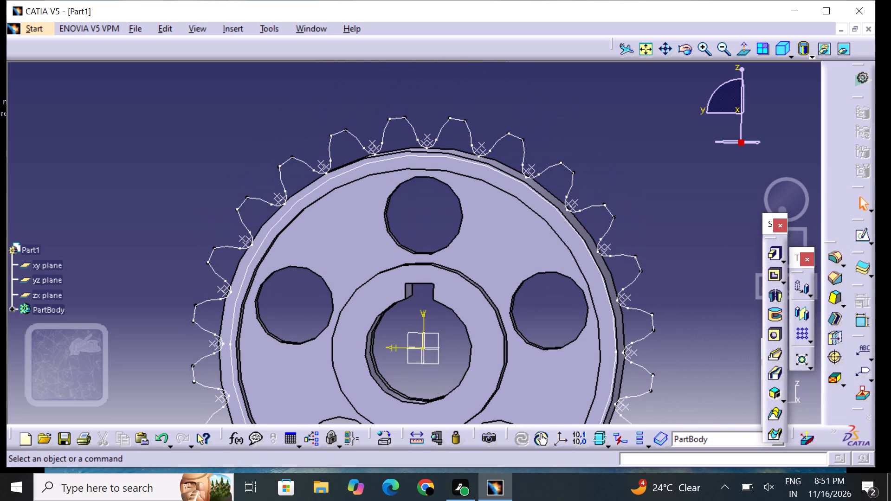
pyautogui.click(571, 183)
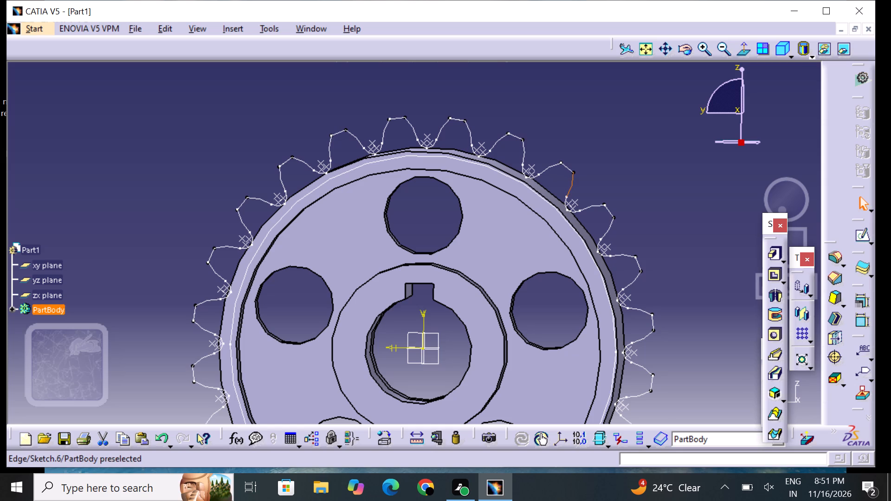
pyautogui.click(866, 239)
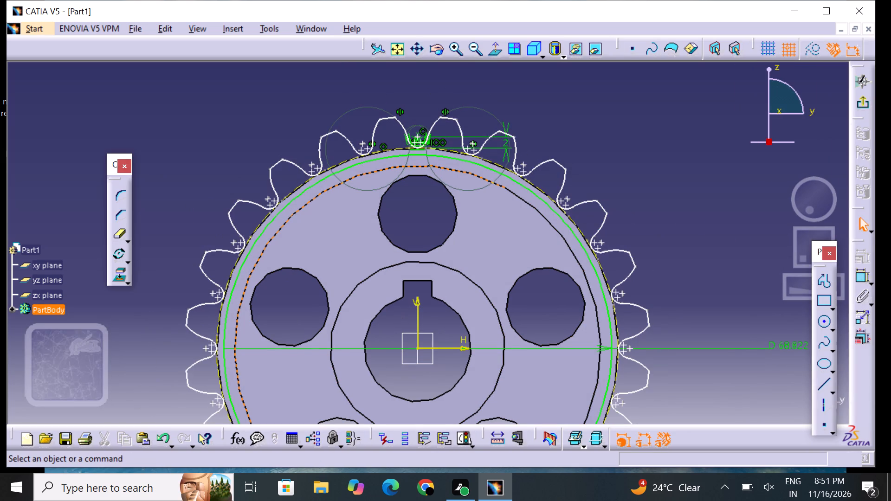
pyautogui.moveTo(197, 109); pyautogui.dragTo(634, 458)
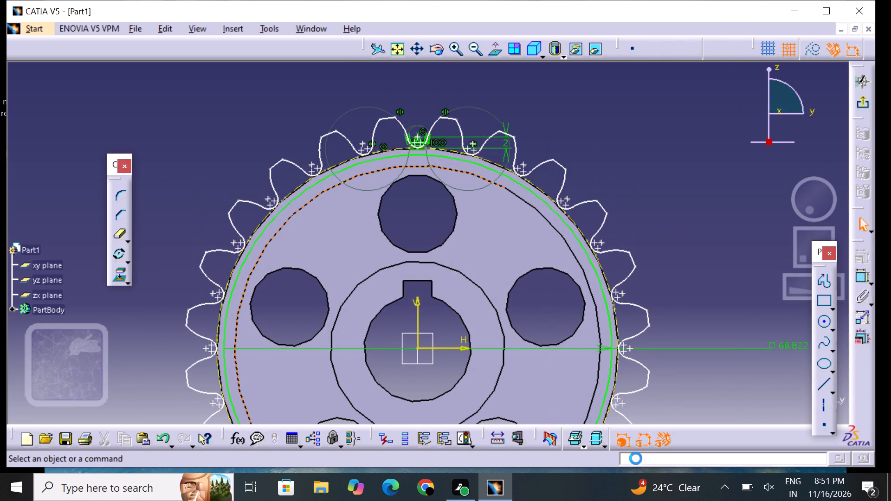
pyautogui.click(644, 155)
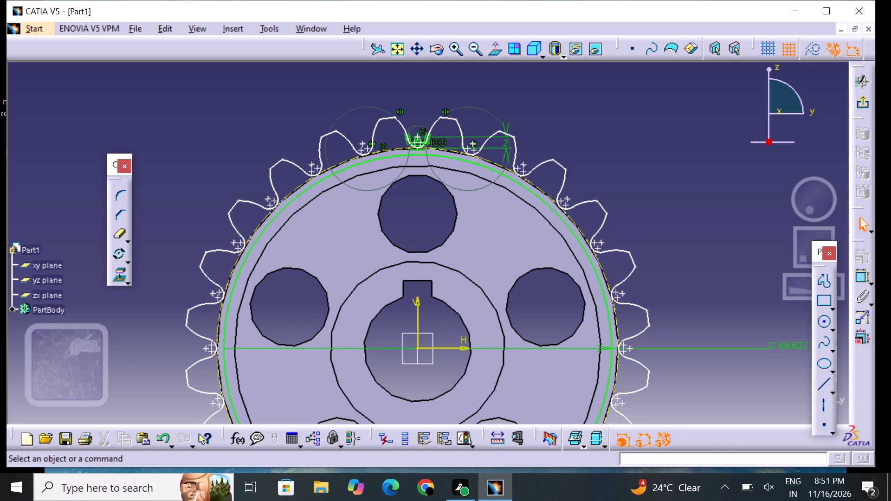
# Delete the rotated tooth profiles along both sides and the bottom of the wheel, including the leftover arc fragments.
pyautogui.moveTo(240, 116); pyautogui.dragTo(365, 459)
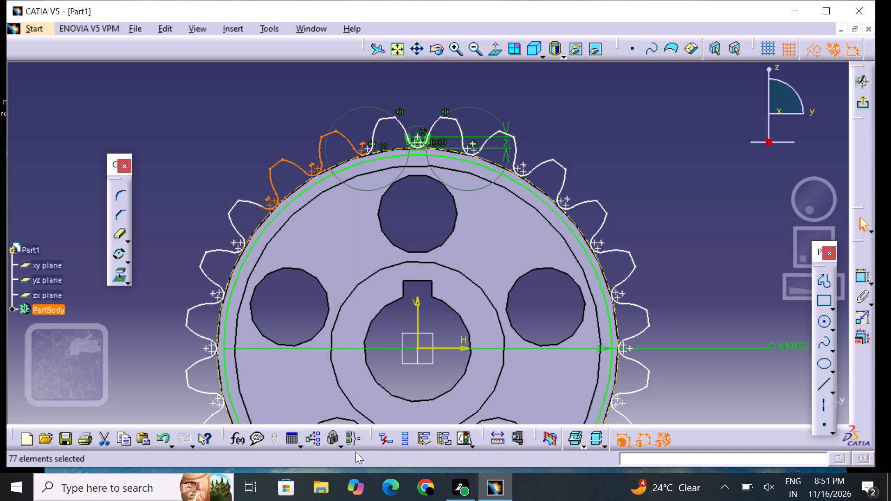
pyautogui.press('Delete')
pyautogui.moveTo(199, 195); pyautogui.dragTo(401, 411)
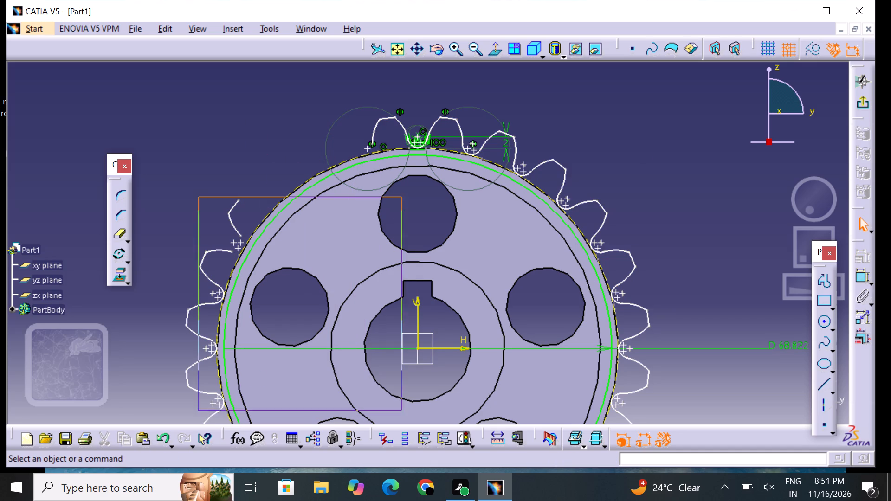
pyautogui.moveTo(401, 411); pyautogui.dragTo(633, 500)
pyautogui.press('Delete')
pyautogui.moveTo(570, 337); pyautogui.dragTo(581, 270, button='middle')
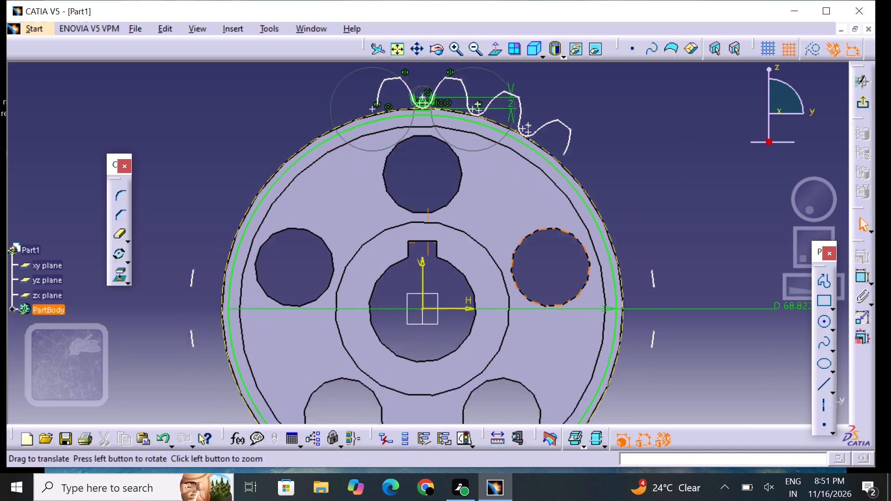
pyautogui.moveTo(581, 270); pyautogui.dragTo(590, 182, button='middle')
pyautogui.moveTo(204, 217); pyautogui.dragTo(514, 349)
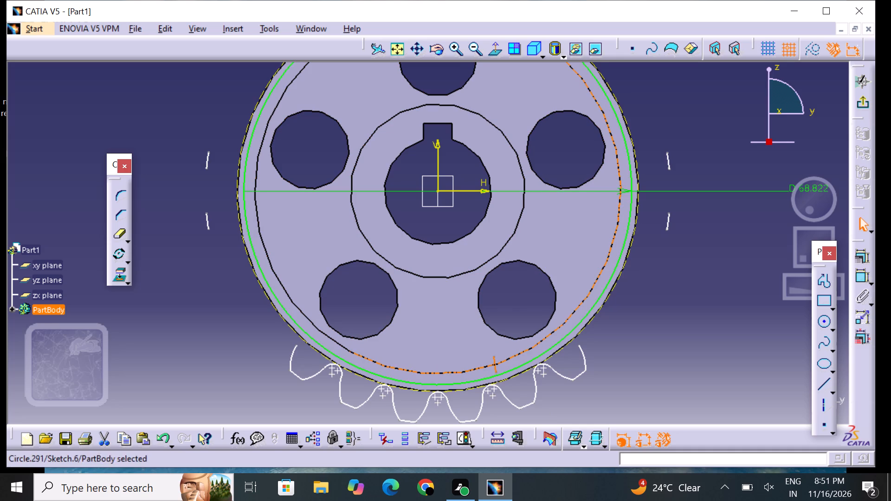
pyautogui.moveTo(166, 132); pyautogui.dragTo(717, 424)
pyautogui.press('Delete')
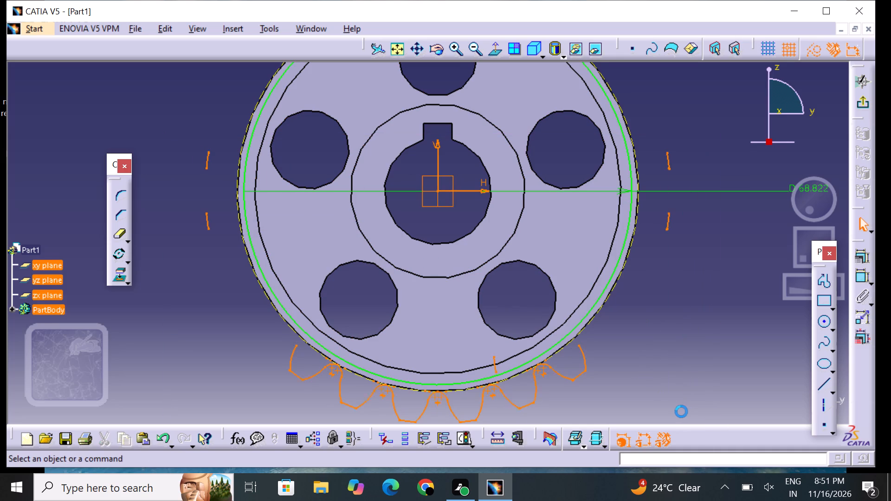
# Delete the remaining duplicated tooth profiles just right of the original tooth gap at the top of the wheel.
pyautogui.moveTo(483, 215); pyautogui.dragTo(465, 394, button='middle')
pyautogui.moveTo(465, 112); pyautogui.dragTo(465, 112)
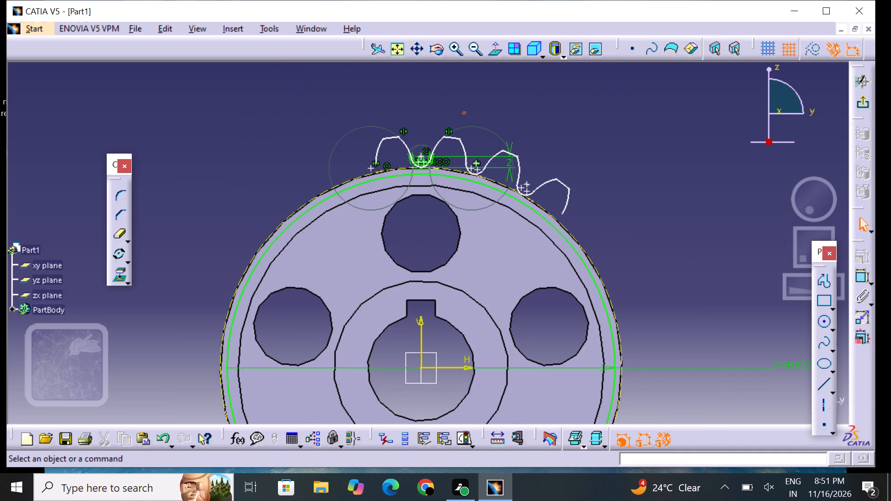
pyautogui.moveTo(465, 112); pyautogui.dragTo(591, 249)
pyautogui.press('Delete')
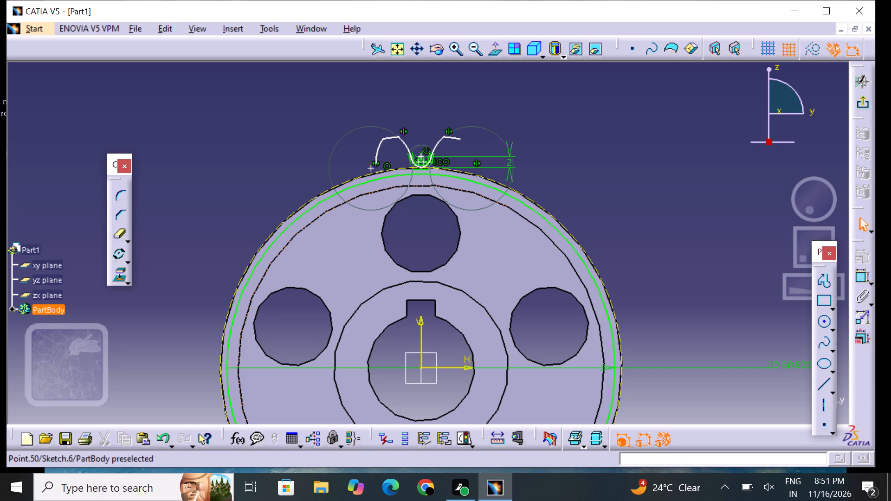
# Delete the leftover duplicated flank arc and its centre point on the left of the original tooth gap.
pyautogui.click(378, 153)
pyautogui.rightClick(376, 153)
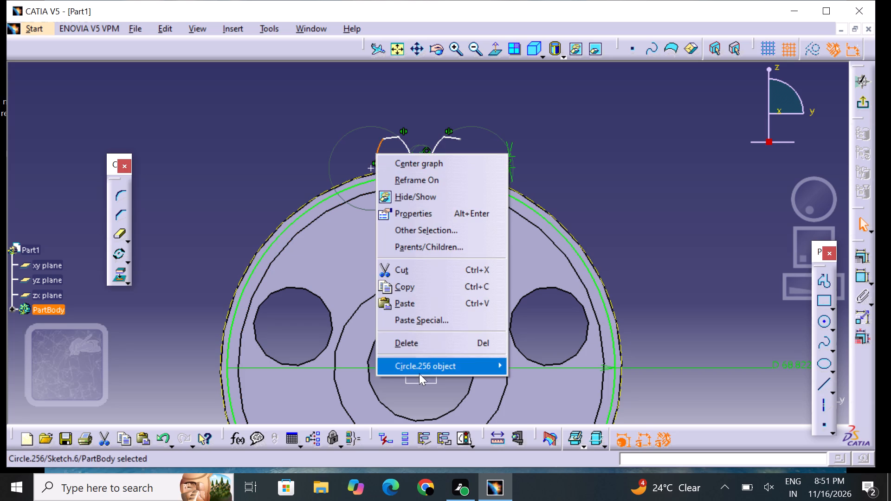
pyautogui.click(417, 348)
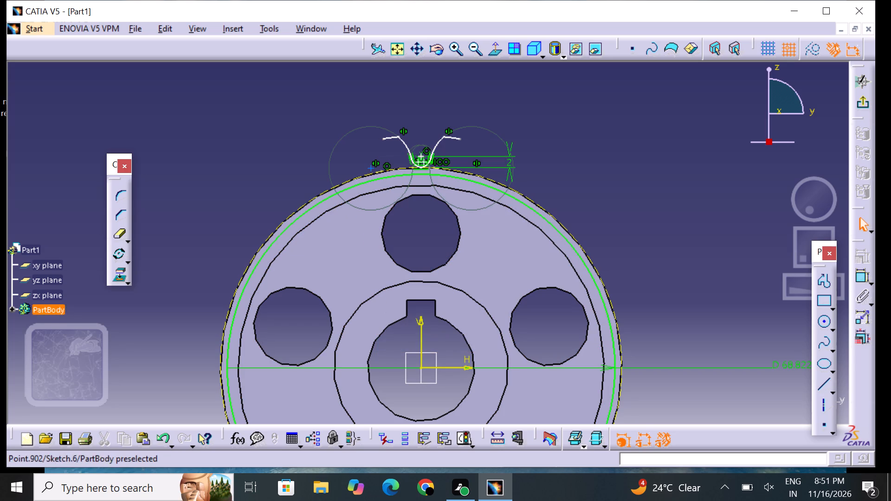
pyautogui.click(371, 169)
pyautogui.rightClick(371, 169)
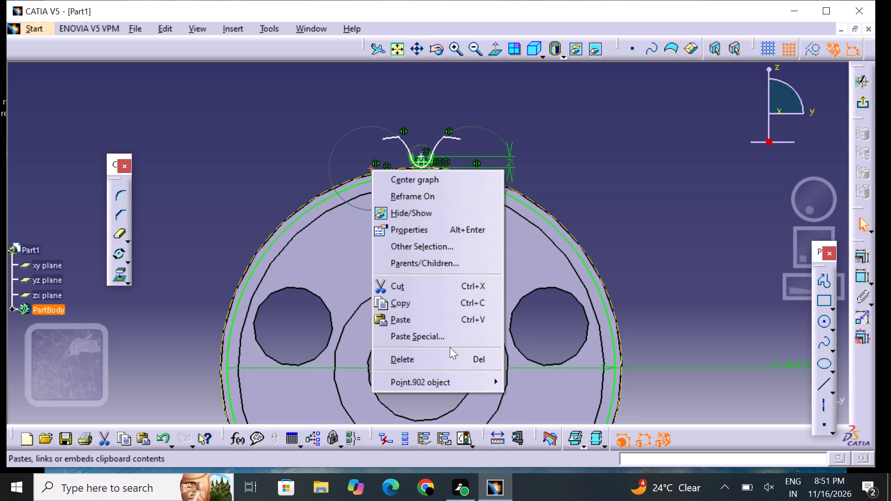
pyautogui.click(448, 354)
# Quick Trim the short overhang of the left tooth-tip arc where it extends past the left flank of the tooth gap.
pyautogui.click(452, 48)
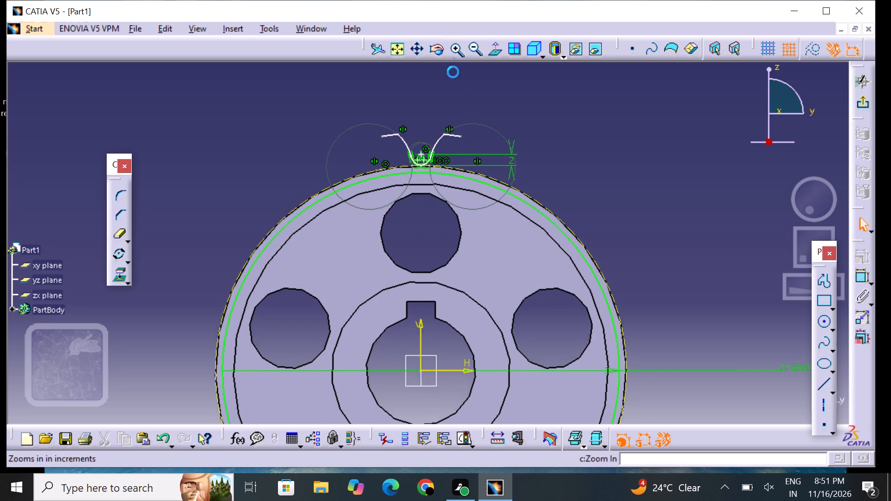
pyautogui.moveTo(464, 118); pyautogui.dragTo(458, 219, button='middle')
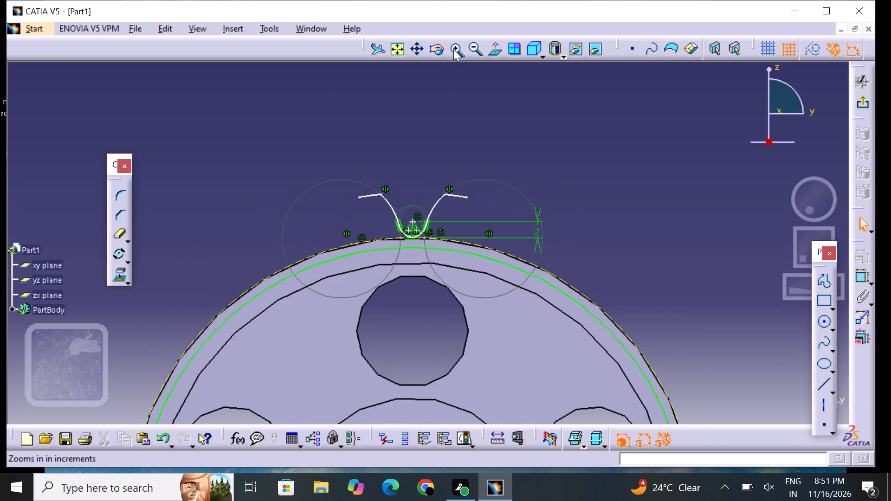
pyautogui.tripleClick(453, 49)
pyautogui.tripleClick(453, 49)
pyautogui.click(454, 48)
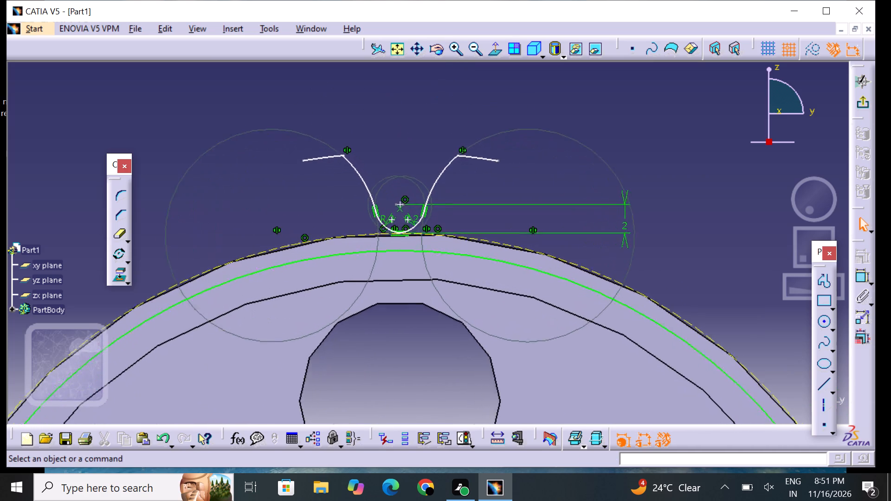
pyautogui.moveTo(397, 126); pyautogui.dragTo(433, 164, button='middle')
pyautogui.tripleClick(454, 45)
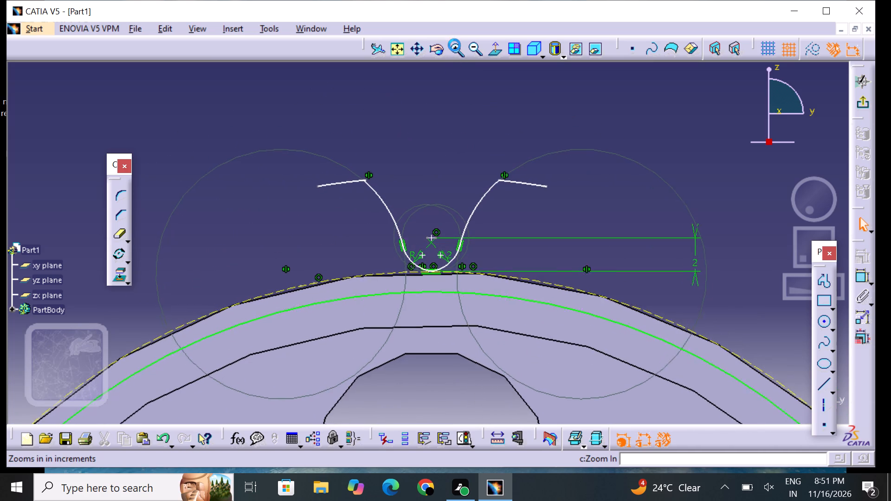
pyautogui.tripleClick(454, 45)
pyautogui.tripleClick(454, 45)
pyautogui.doubleClick(454, 45)
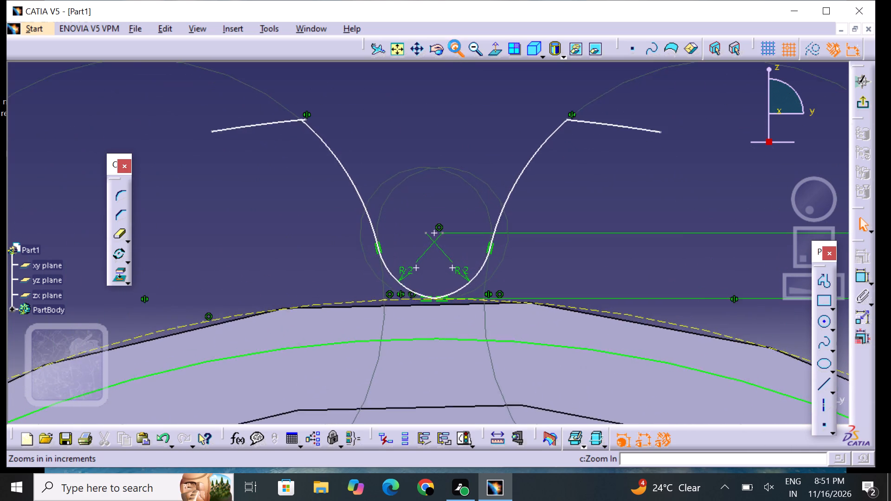
pyautogui.moveTo(360, 134); pyautogui.dragTo(423, 222, button='middle')
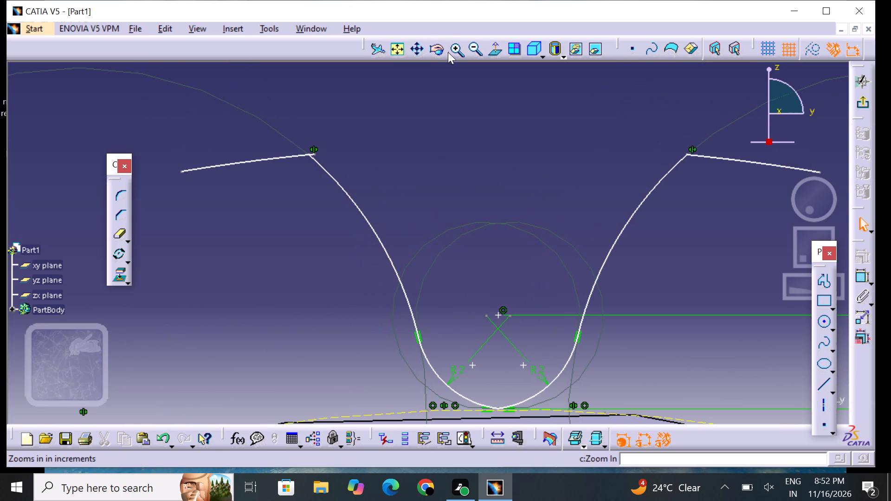
pyautogui.tripleClick(452, 49)
pyautogui.moveTo(363, 117); pyautogui.dragTo(499, 180, button='middle')
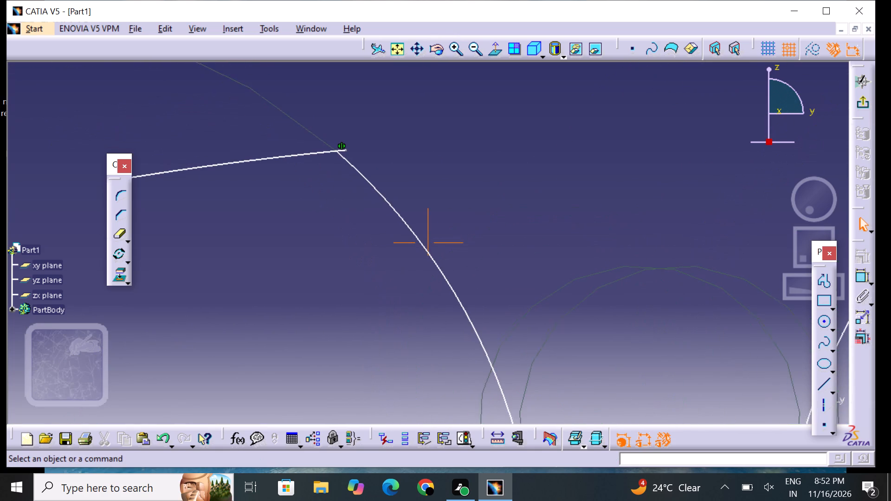
pyautogui.moveTo(499, 180); pyautogui.dragTo(501, 180, button='middle')
pyautogui.tripleClick(453, 45)
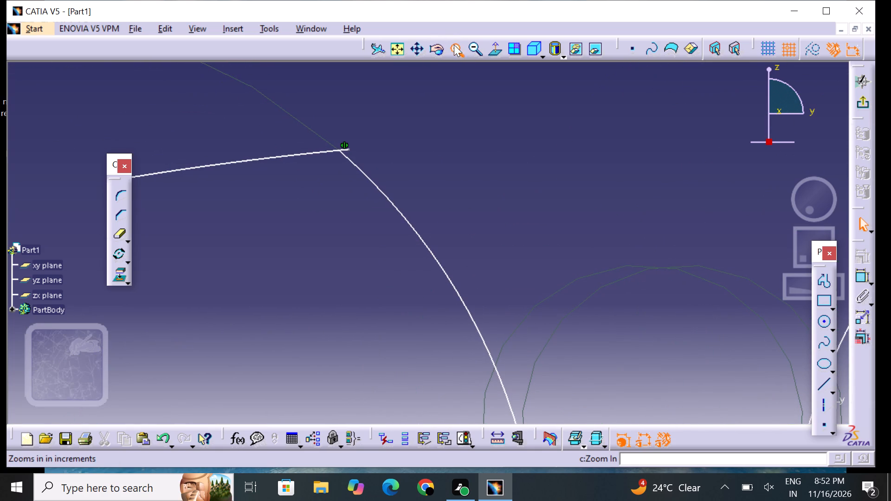
pyautogui.tripleClick(455, 45)
pyautogui.moveTo(356, 118); pyautogui.dragTo(388, 160, button='middle')
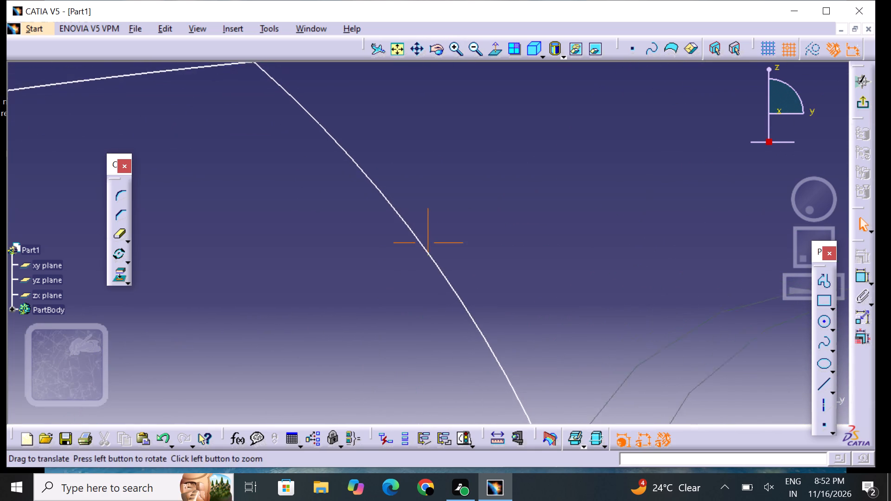
pyautogui.moveTo(388, 160); pyautogui.dragTo(417, 198, button='middle')
pyautogui.moveTo(400, 145); pyautogui.dragTo(457, 192, button='middle')
pyautogui.click(458, 51)
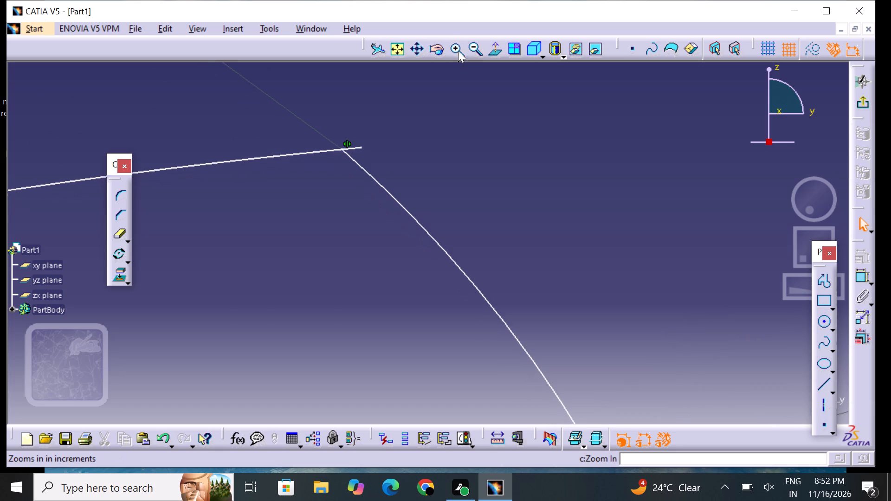
pyautogui.click(120, 233)
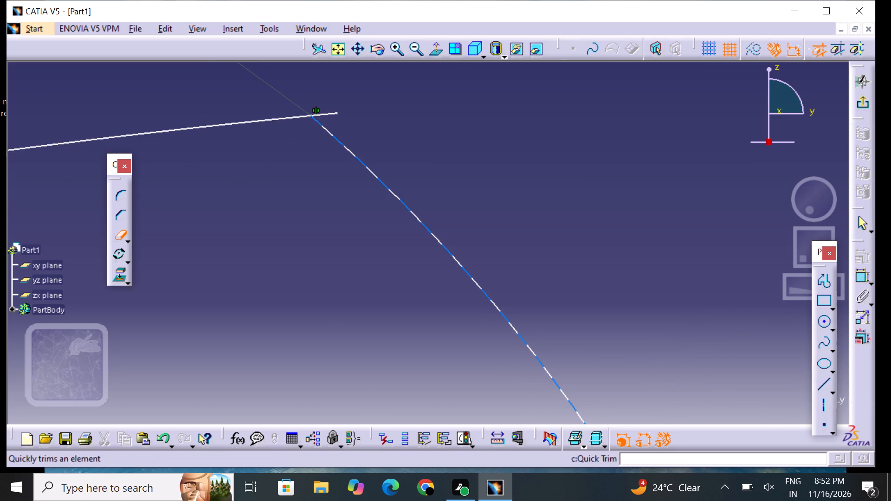
pyautogui.click(329, 112)
# Examine the corner where the right flank of the tooth gap meets the right tooth-tip arc for any overhang.
pyautogui.moveTo(497, 201); pyautogui.dragTo(240, 31, button='middle')
pyautogui.moveTo(615, 205); pyautogui.dragTo(591, 205, button='middle')
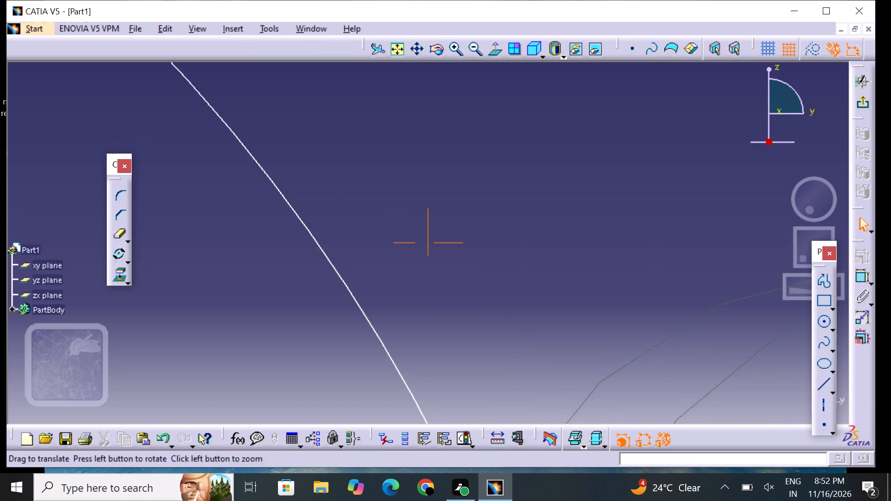
pyautogui.moveTo(591, 205); pyautogui.dragTo(197, 71, button='middle')
pyautogui.click(476, 43)
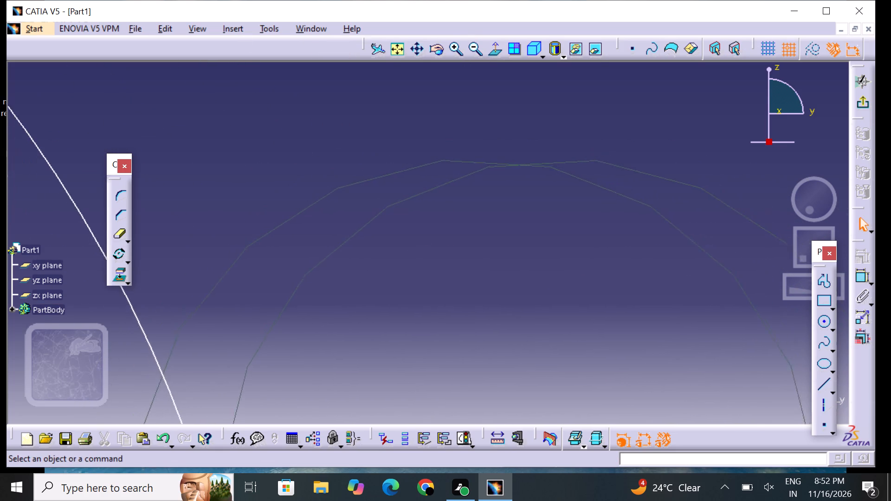
pyautogui.moveTo(487, 358); pyautogui.dragTo(490, 147, button='middle')
pyautogui.moveTo(650, 264); pyautogui.dragTo(271, 289, button='middle')
pyautogui.moveTo(400, 172); pyautogui.dragTo(303, 345, button='middle')
pyautogui.scroll(1, 341, 294)
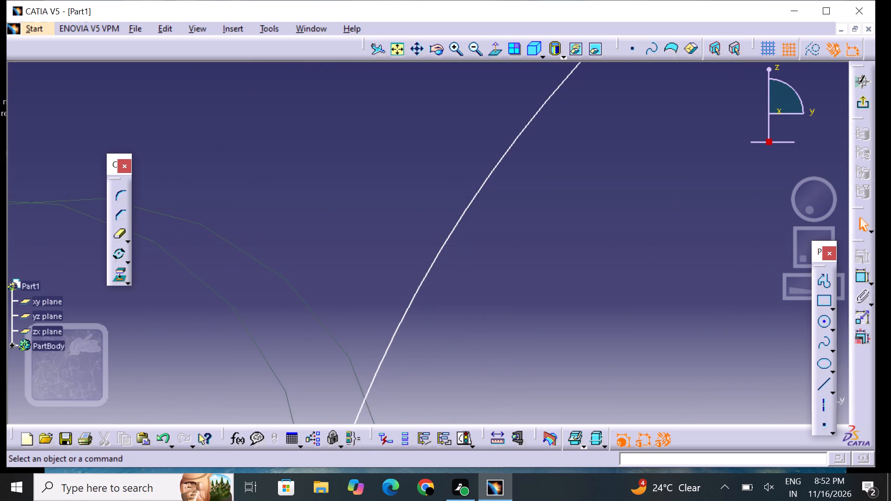
pyautogui.moveTo(488, 204); pyautogui.dragTo(446, 324, button='middle')
pyautogui.moveTo(496, 283); pyautogui.dragTo(404, 373, button='middle')
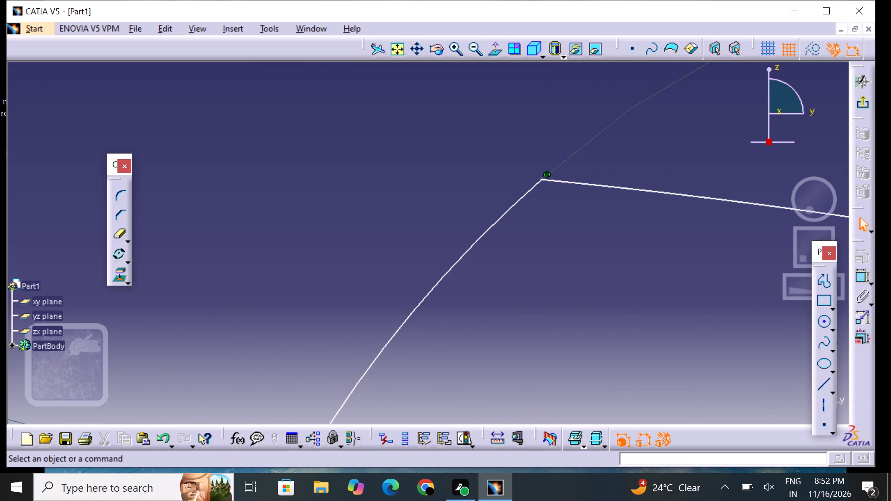
pyautogui.tripleClick(455, 47)
pyautogui.tripleClick(453, 45)
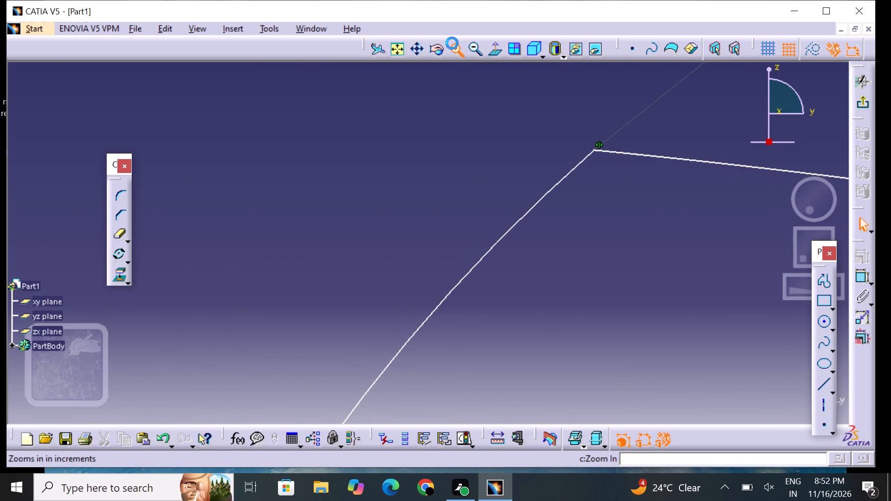
pyautogui.click(452, 43)
pyautogui.moveTo(575, 135); pyautogui.dragTo(225, 244, button='middle')
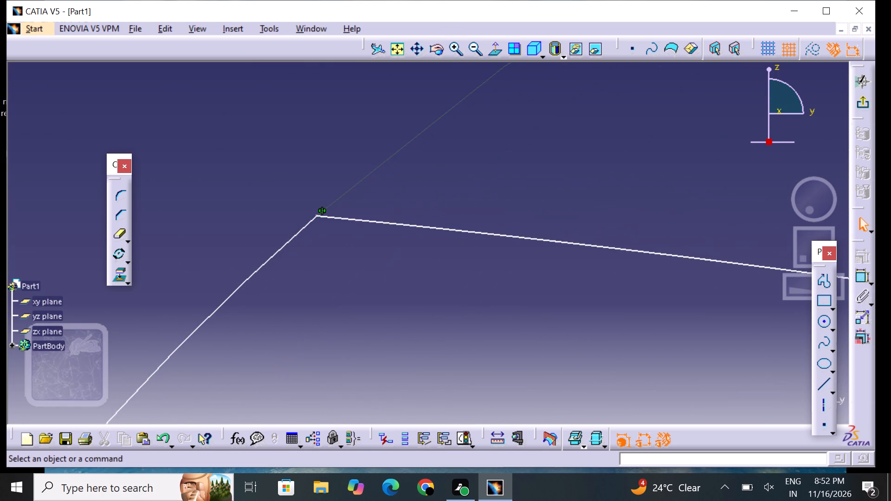
pyautogui.tripleClick(457, 51)
pyautogui.tripleClick(457, 51)
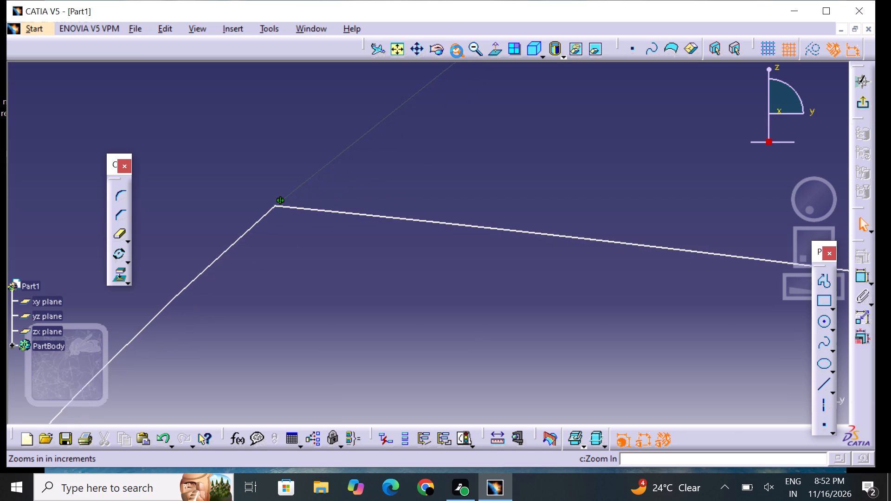
pyautogui.tripleClick(457, 51)
pyautogui.moveTo(251, 158); pyautogui.dragTo(484, 217, button='middle')
pyautogui.doubleClick(455, 47)
pyautogui.tripleClick(455, 47)
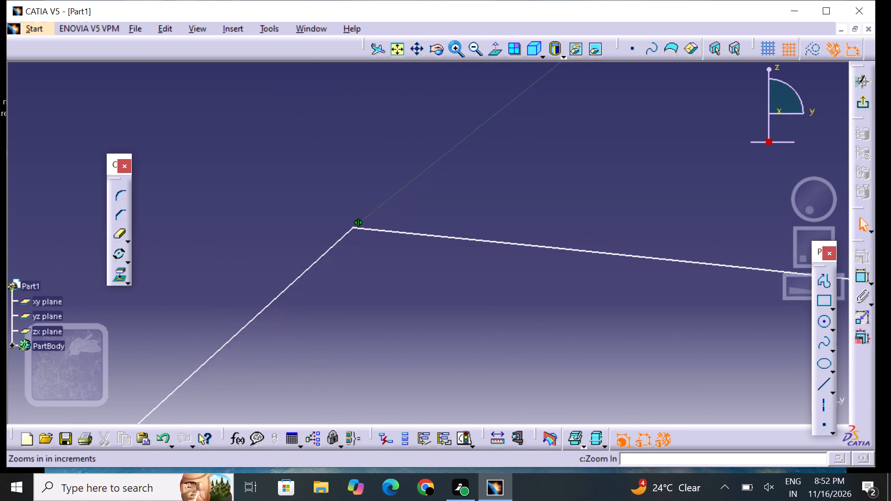
pyautogui.tripleClick(455, 47)
pyautogui.tripleClick(455, 47)
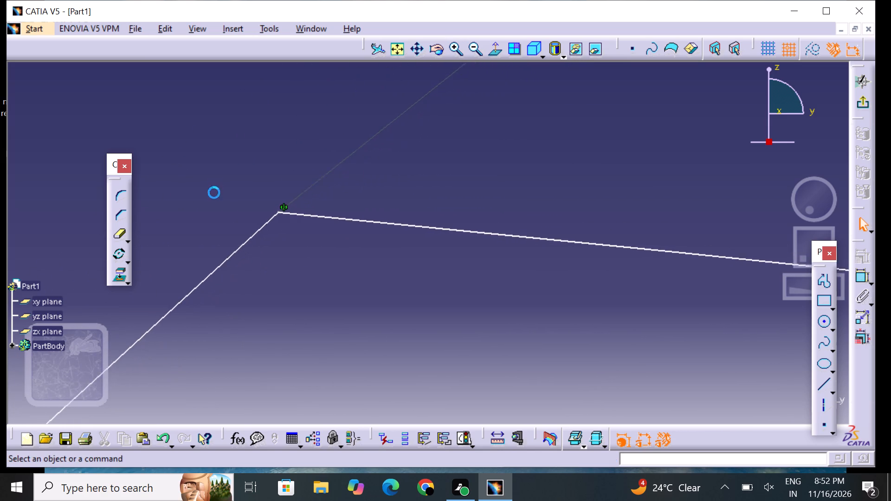
pyautogui.moveTo(226, 201); pyautogui.dragTo(497, 202, button='middle')
pyautogui.moveTo(243, 144); pyautogui.dragTo(350, 162, button='middle')
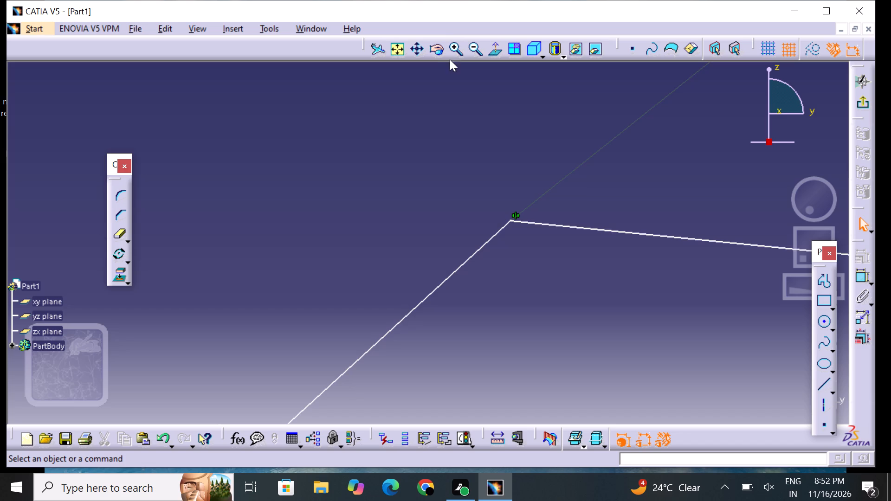
pyautogui.tripleClick(454, 49)
pyautogui.tripleClick(454, 48)
pyautogui.doubleClick(454, 48)
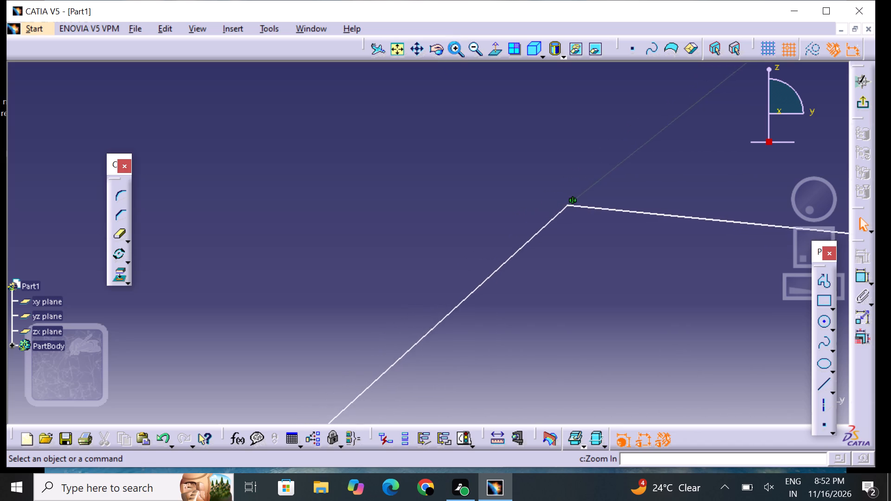
pyautogui.moveTo(568, 187); pyautogui.dragTo(291, 244, button='middle')
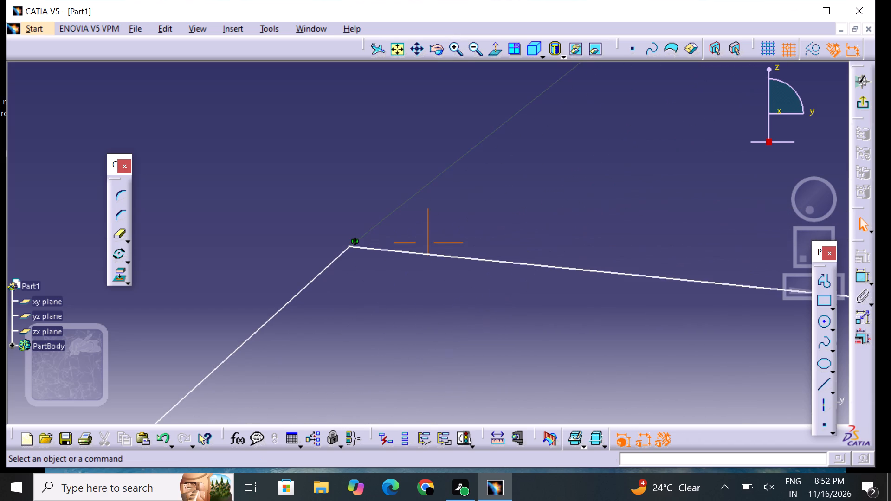
pyautogui.click(453, 49)
pyautogui.tripleClick(453, 48)
pyautogui.tripleClick(453, 48)
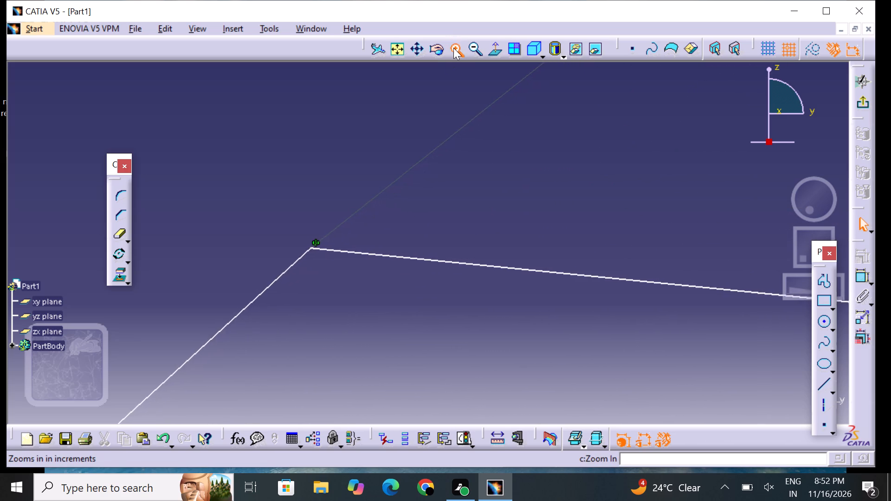
pyautogui.doubleClick(453, 48)
pyautogui.tripleClick(454, 48)
pyautogui.moveTo(454, 48); pyautogui.dragTo(450, 50)
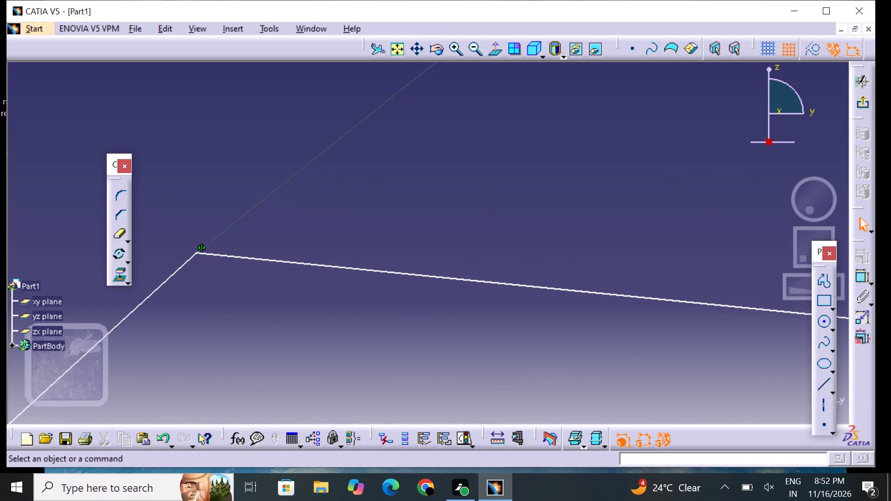
pyautogui.moveTo(169, 245); pyautogui.dragTo(291, 232, button='middle')
pyautogui.moveTo(235, 233); pyautogui.dragTo(289, 225, button='middle')
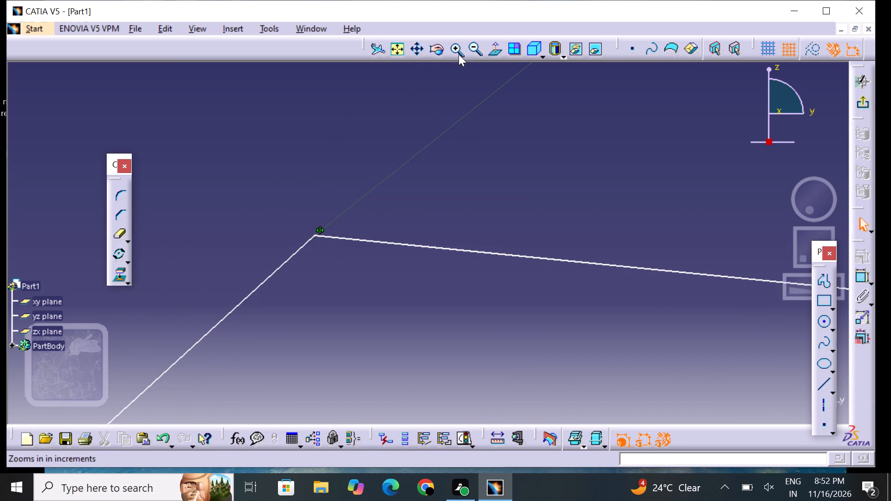
pyautogui.tripleClick(458, 50)
pyautogui.doubleClick(458, 50)
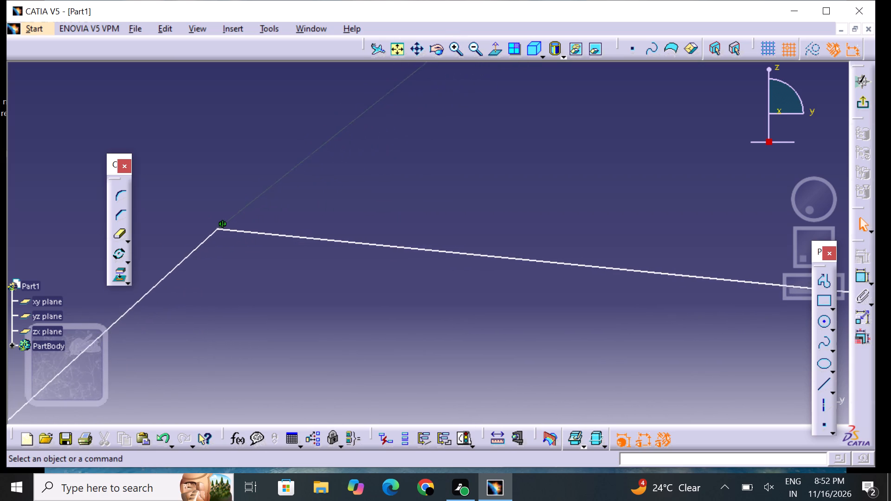
pyautogui.moveTo(206, 226); pyautogui.dragTo(370, 215, button='middle')
pyautogui.tripleClick(454, 51)
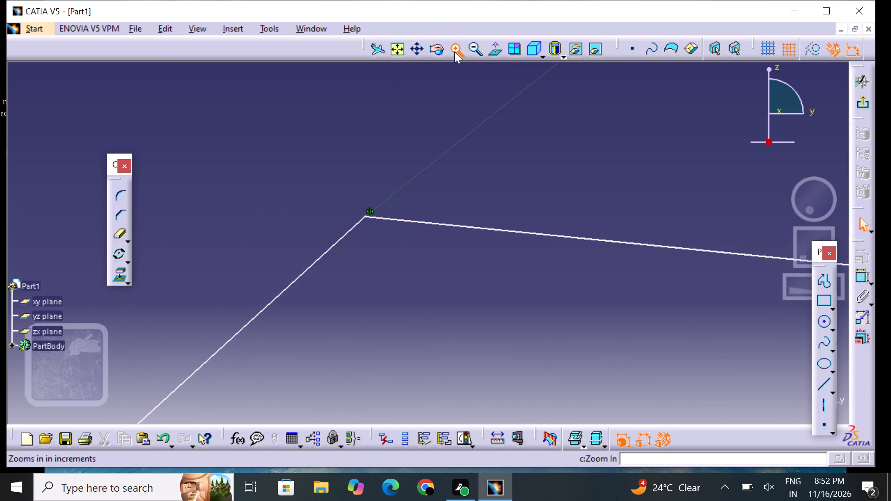
pyautogui.tripleClick(455, 51)
pyautogui.click(455, 51)
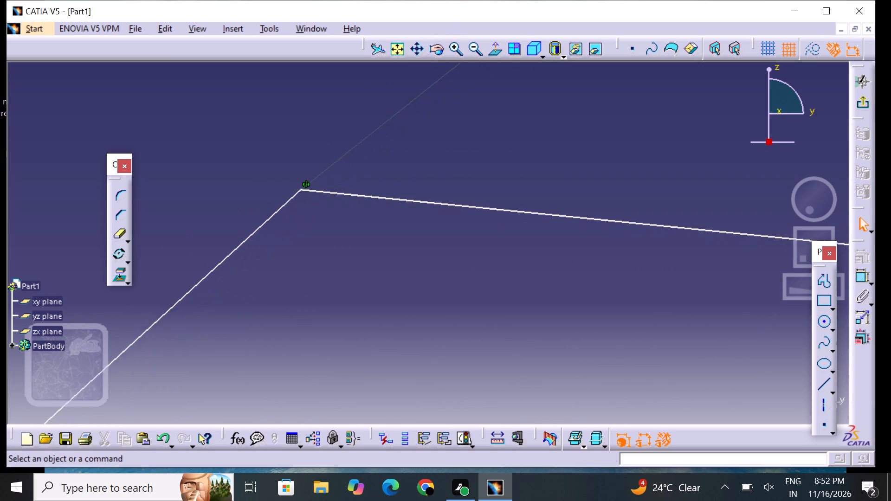
pyautogui.moveTo(271, 203); pyautogui.dragTo(383, 222, button='middle')
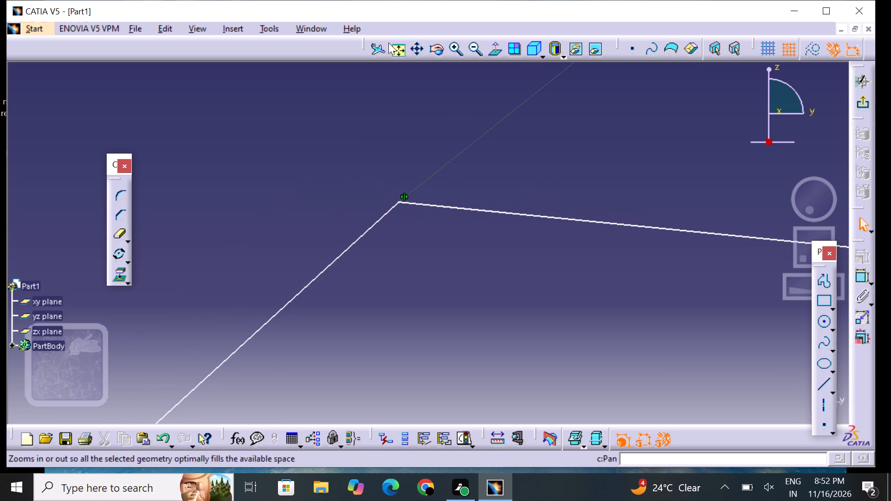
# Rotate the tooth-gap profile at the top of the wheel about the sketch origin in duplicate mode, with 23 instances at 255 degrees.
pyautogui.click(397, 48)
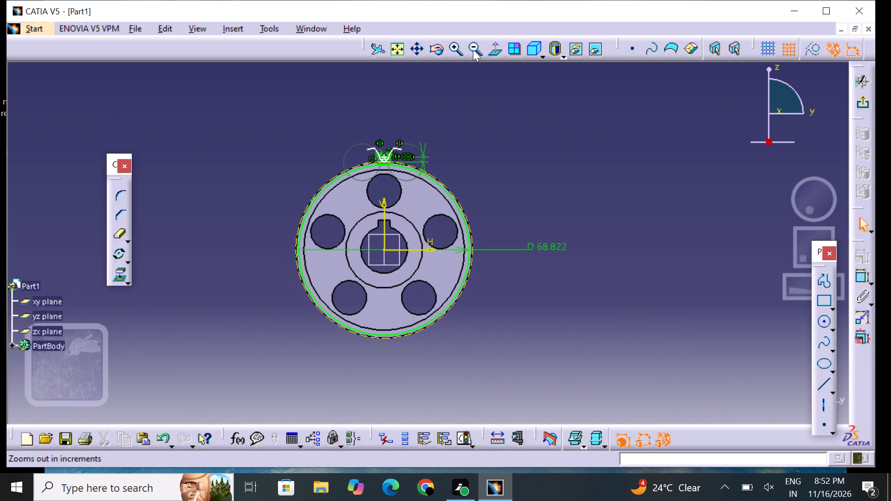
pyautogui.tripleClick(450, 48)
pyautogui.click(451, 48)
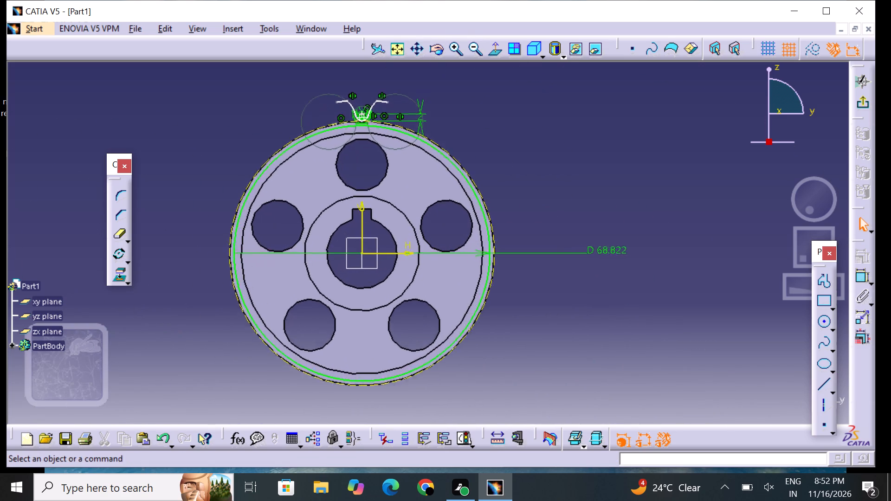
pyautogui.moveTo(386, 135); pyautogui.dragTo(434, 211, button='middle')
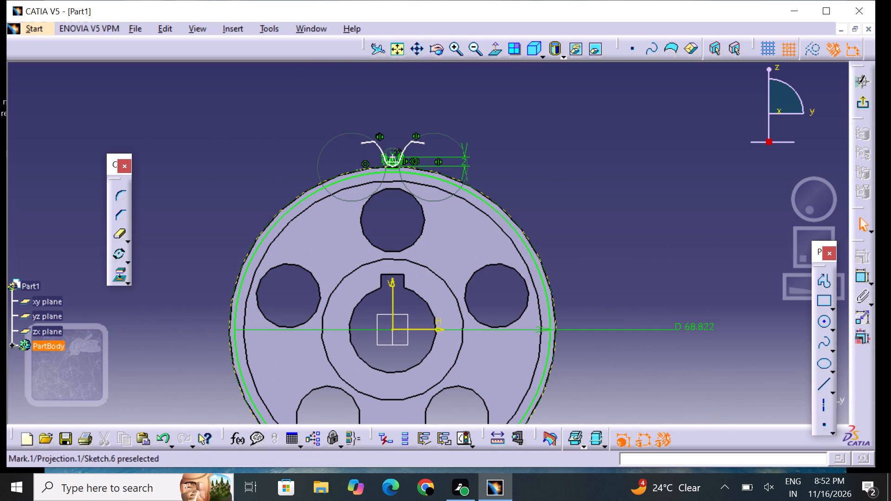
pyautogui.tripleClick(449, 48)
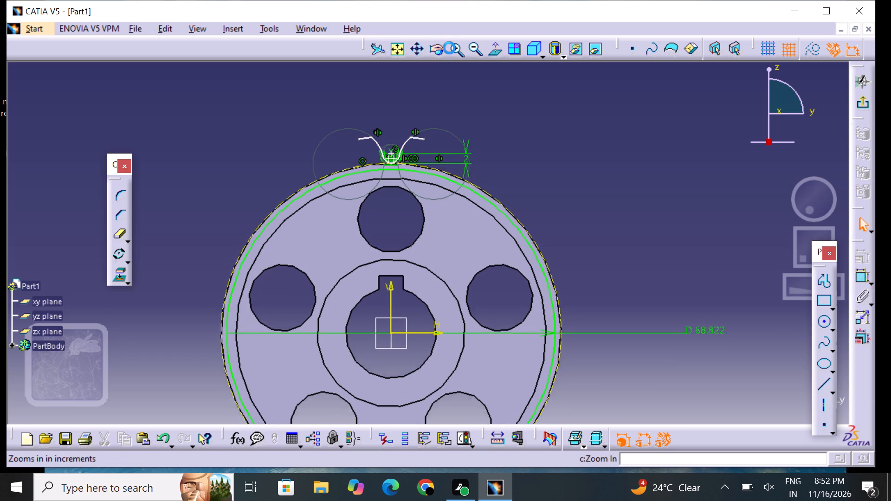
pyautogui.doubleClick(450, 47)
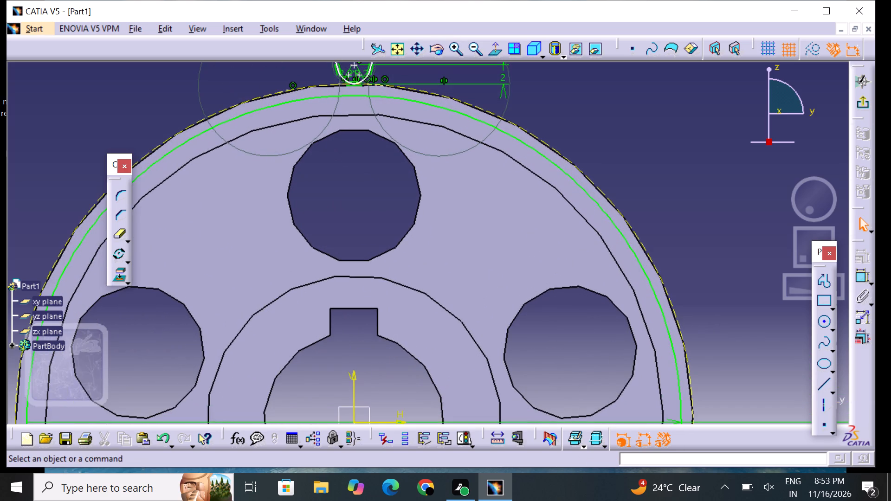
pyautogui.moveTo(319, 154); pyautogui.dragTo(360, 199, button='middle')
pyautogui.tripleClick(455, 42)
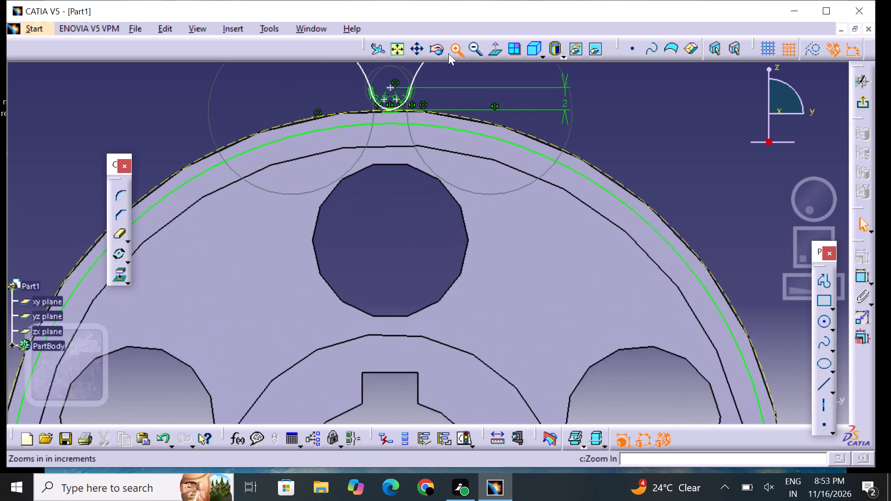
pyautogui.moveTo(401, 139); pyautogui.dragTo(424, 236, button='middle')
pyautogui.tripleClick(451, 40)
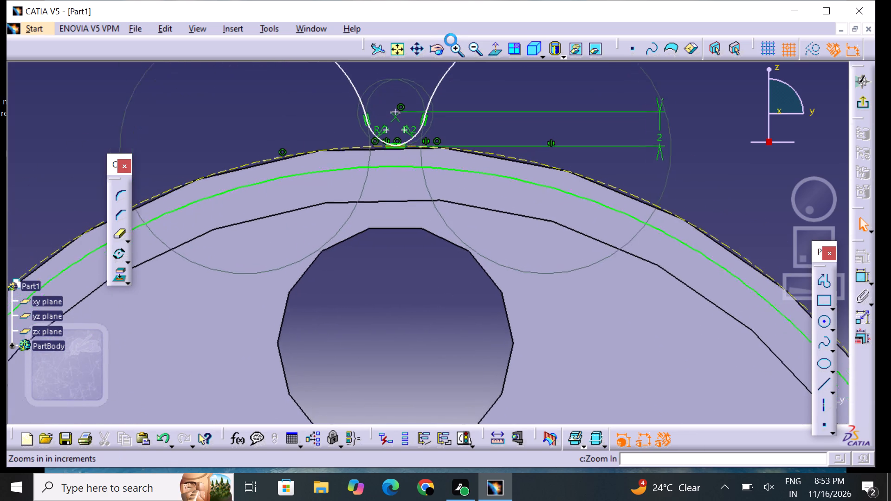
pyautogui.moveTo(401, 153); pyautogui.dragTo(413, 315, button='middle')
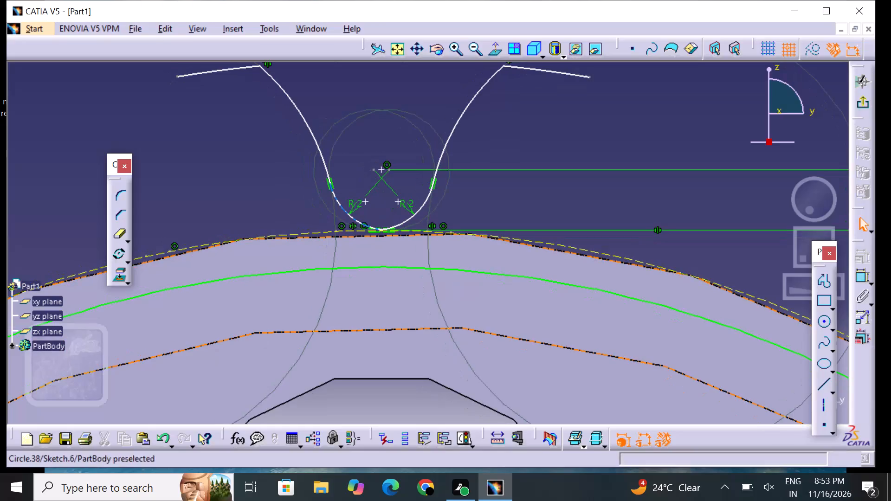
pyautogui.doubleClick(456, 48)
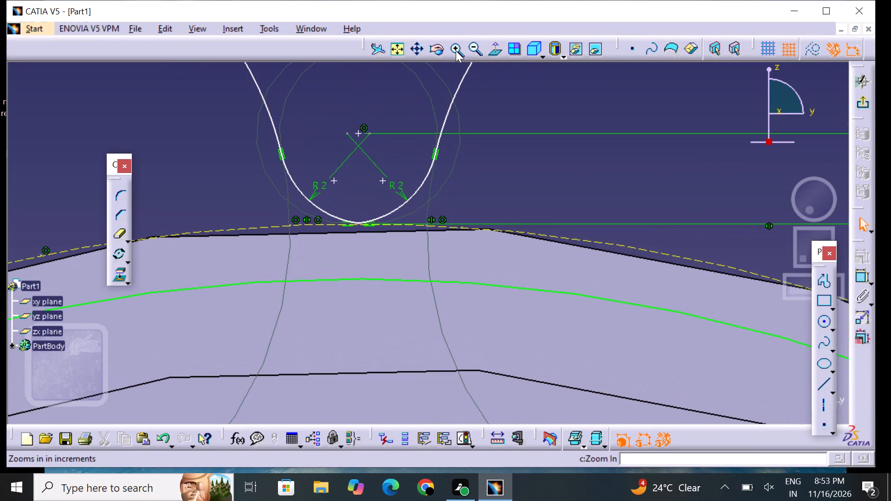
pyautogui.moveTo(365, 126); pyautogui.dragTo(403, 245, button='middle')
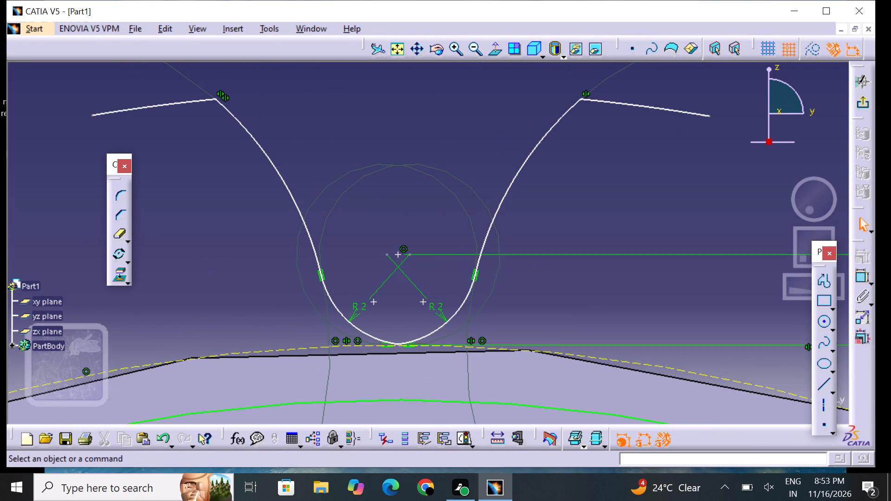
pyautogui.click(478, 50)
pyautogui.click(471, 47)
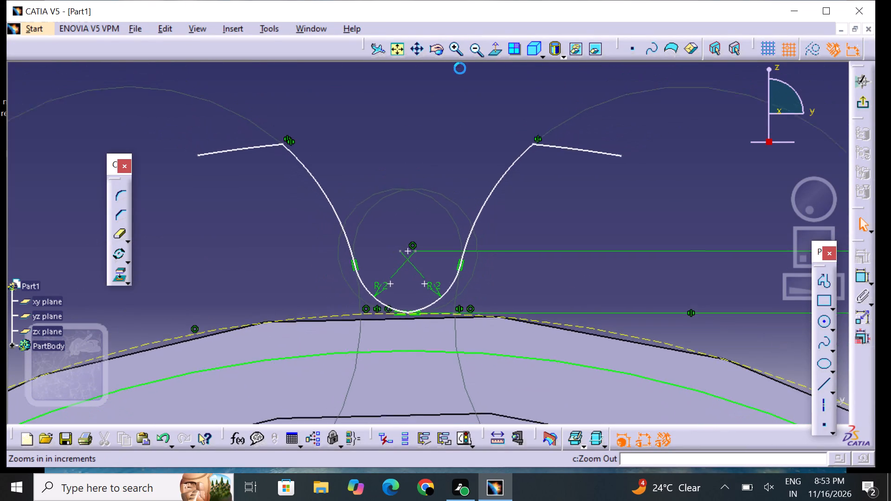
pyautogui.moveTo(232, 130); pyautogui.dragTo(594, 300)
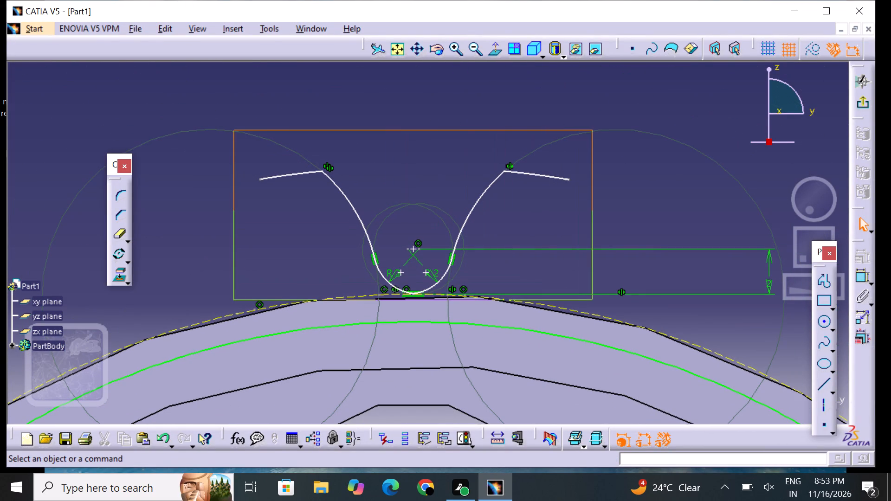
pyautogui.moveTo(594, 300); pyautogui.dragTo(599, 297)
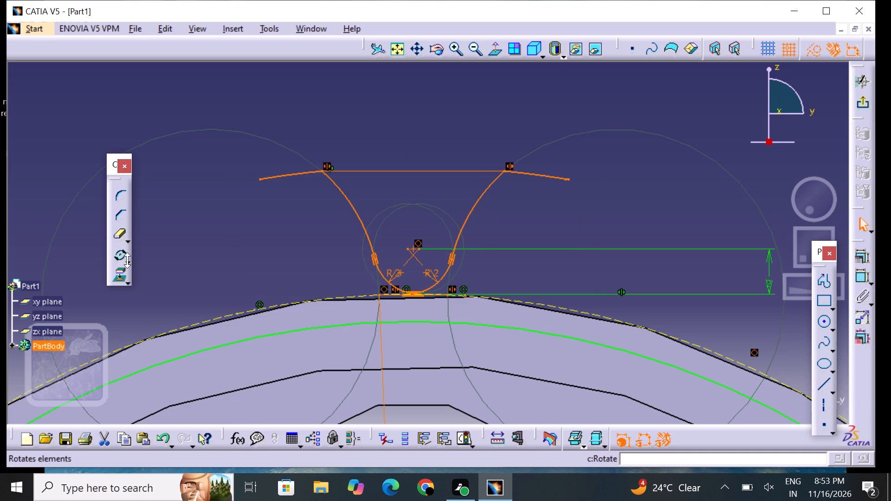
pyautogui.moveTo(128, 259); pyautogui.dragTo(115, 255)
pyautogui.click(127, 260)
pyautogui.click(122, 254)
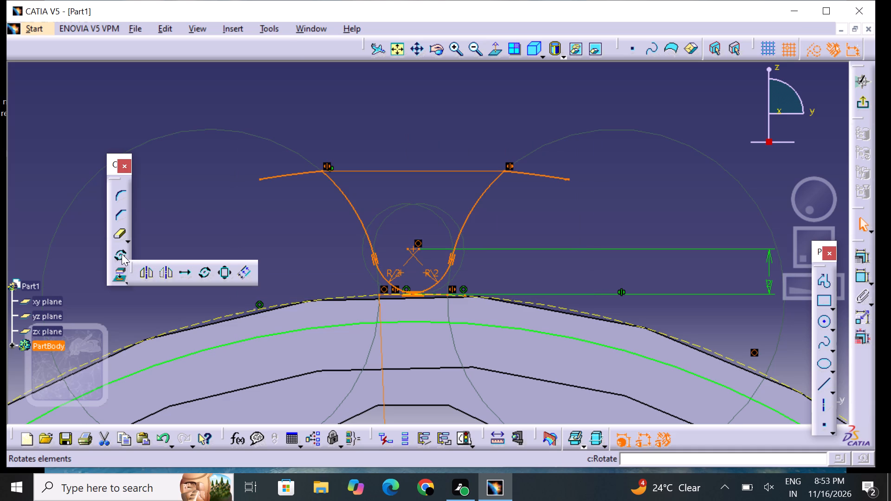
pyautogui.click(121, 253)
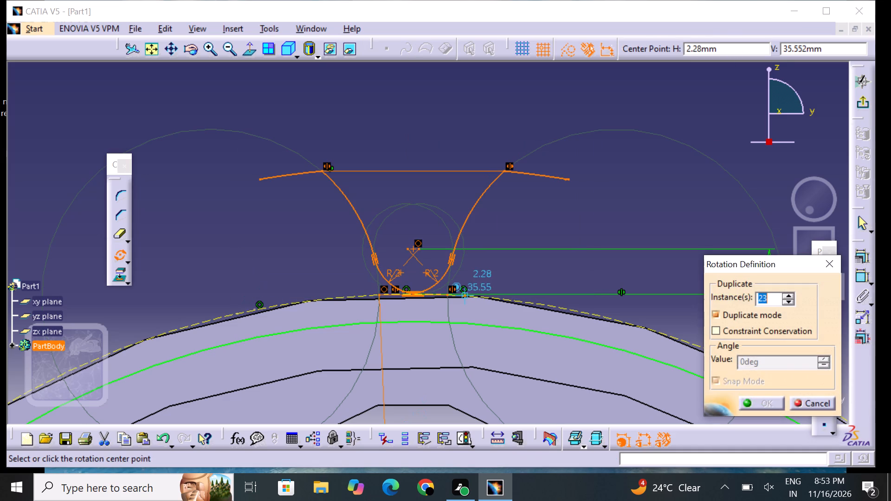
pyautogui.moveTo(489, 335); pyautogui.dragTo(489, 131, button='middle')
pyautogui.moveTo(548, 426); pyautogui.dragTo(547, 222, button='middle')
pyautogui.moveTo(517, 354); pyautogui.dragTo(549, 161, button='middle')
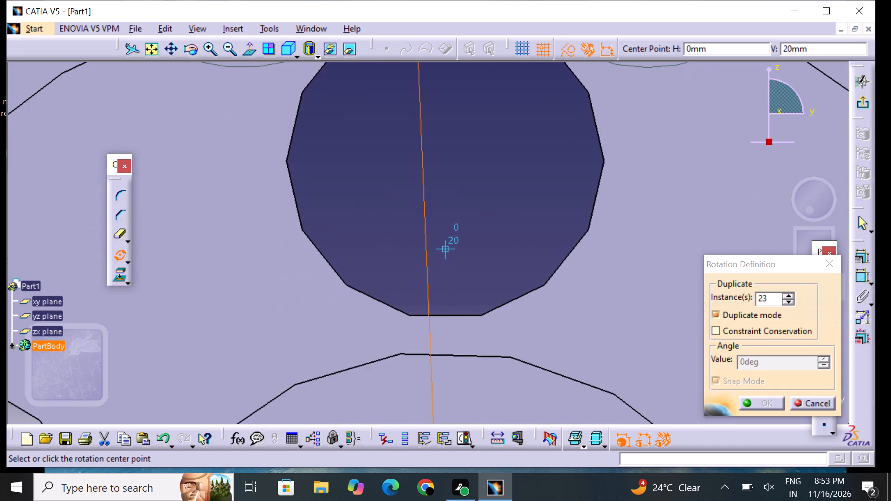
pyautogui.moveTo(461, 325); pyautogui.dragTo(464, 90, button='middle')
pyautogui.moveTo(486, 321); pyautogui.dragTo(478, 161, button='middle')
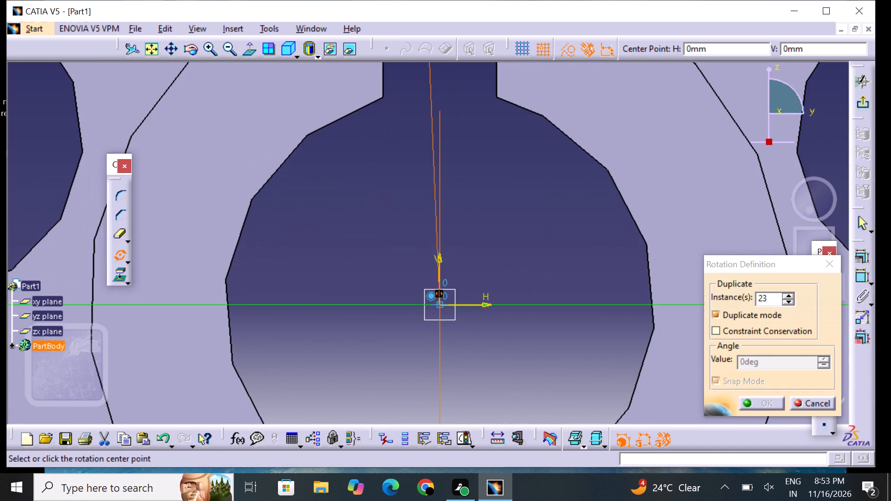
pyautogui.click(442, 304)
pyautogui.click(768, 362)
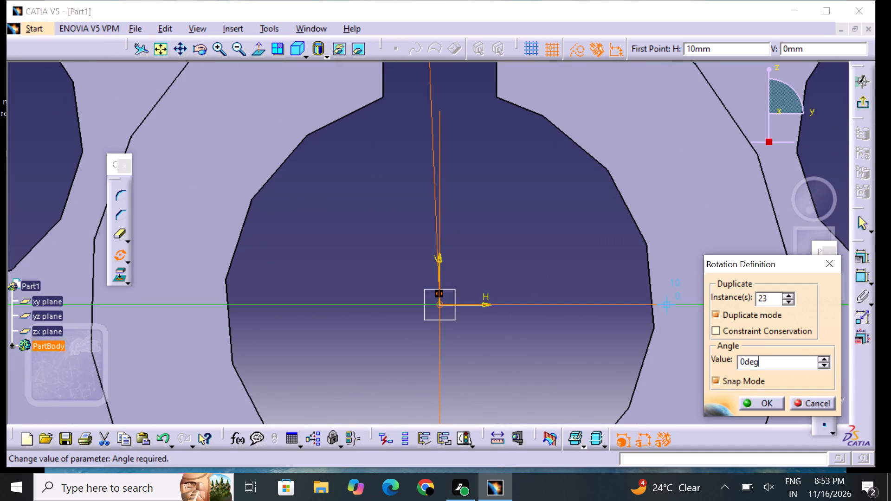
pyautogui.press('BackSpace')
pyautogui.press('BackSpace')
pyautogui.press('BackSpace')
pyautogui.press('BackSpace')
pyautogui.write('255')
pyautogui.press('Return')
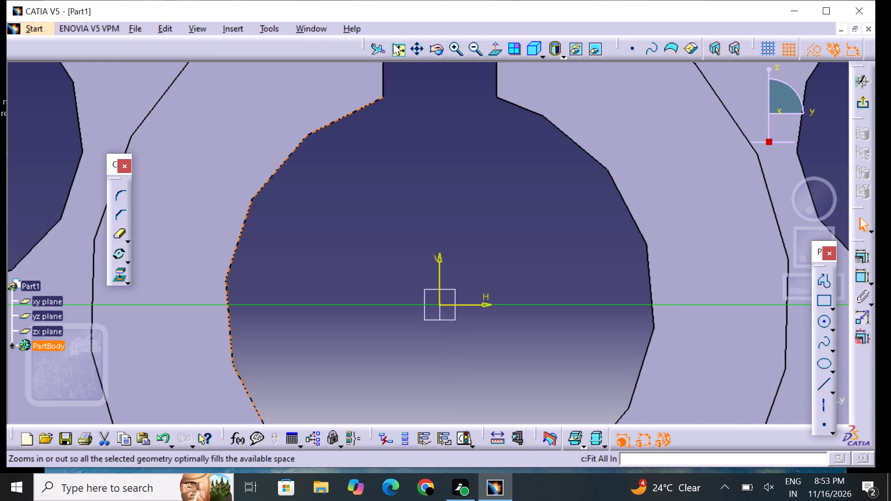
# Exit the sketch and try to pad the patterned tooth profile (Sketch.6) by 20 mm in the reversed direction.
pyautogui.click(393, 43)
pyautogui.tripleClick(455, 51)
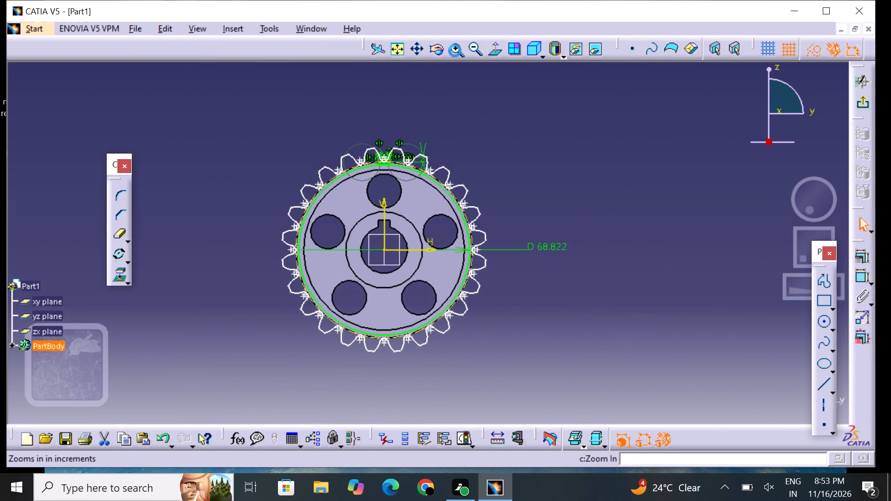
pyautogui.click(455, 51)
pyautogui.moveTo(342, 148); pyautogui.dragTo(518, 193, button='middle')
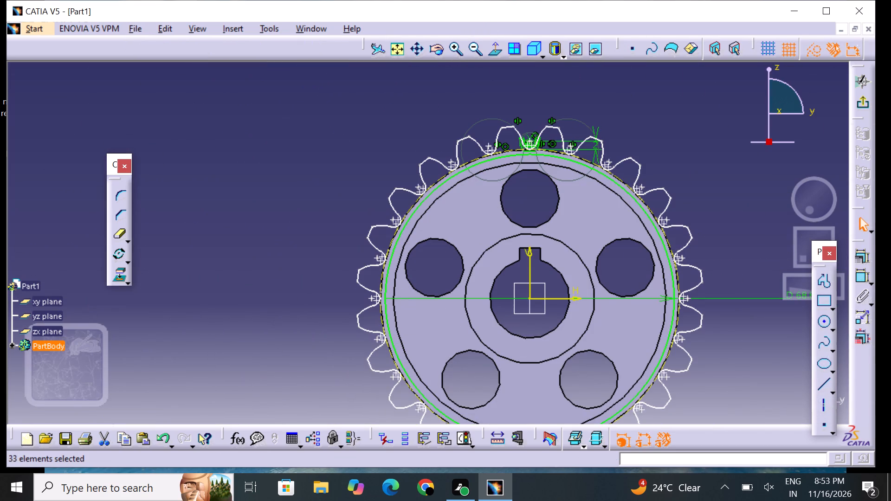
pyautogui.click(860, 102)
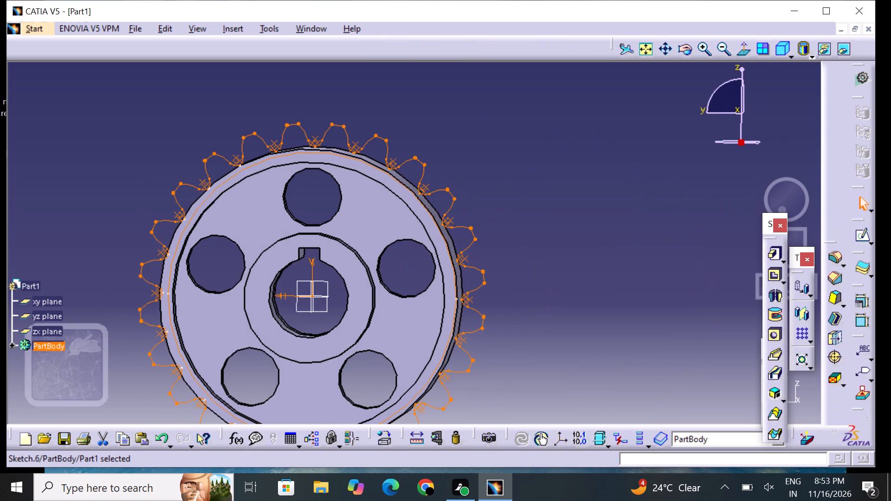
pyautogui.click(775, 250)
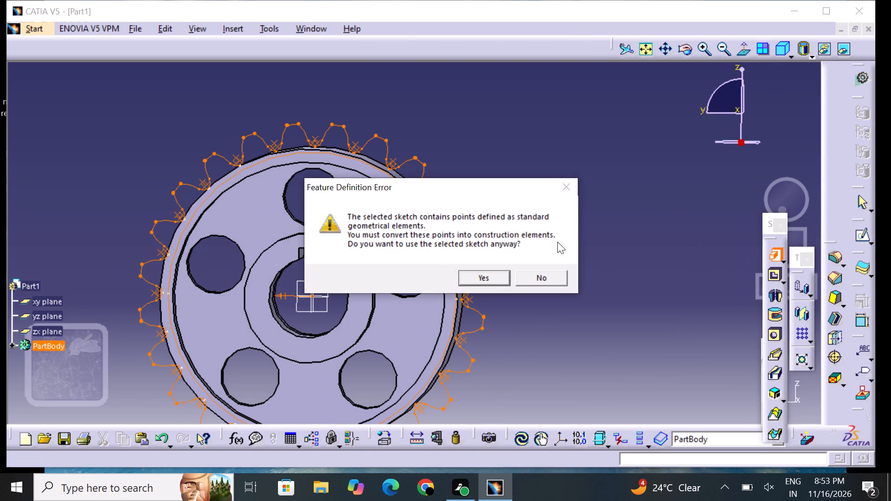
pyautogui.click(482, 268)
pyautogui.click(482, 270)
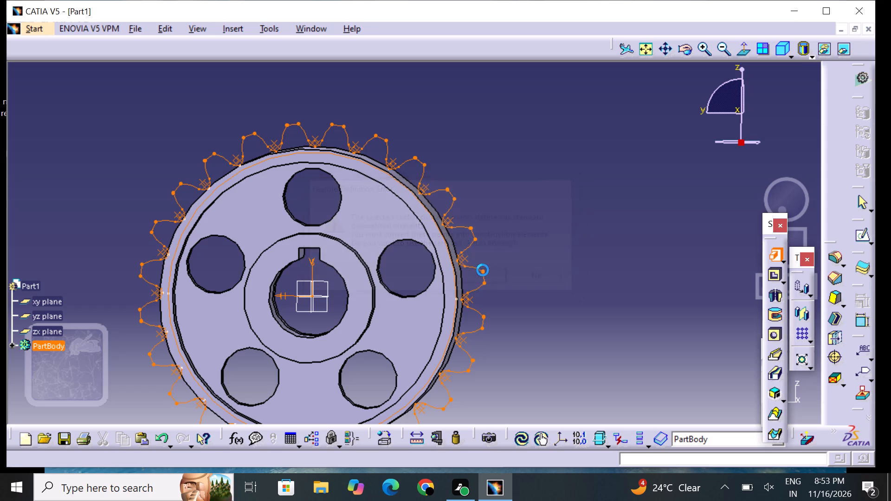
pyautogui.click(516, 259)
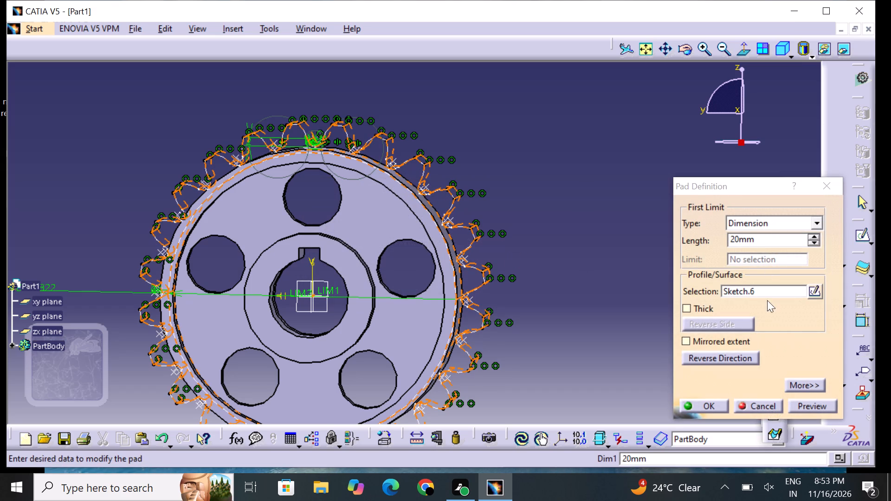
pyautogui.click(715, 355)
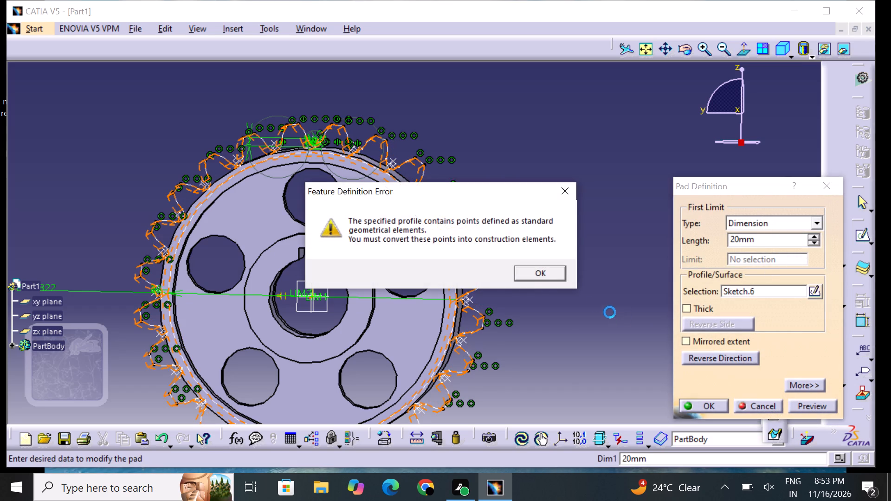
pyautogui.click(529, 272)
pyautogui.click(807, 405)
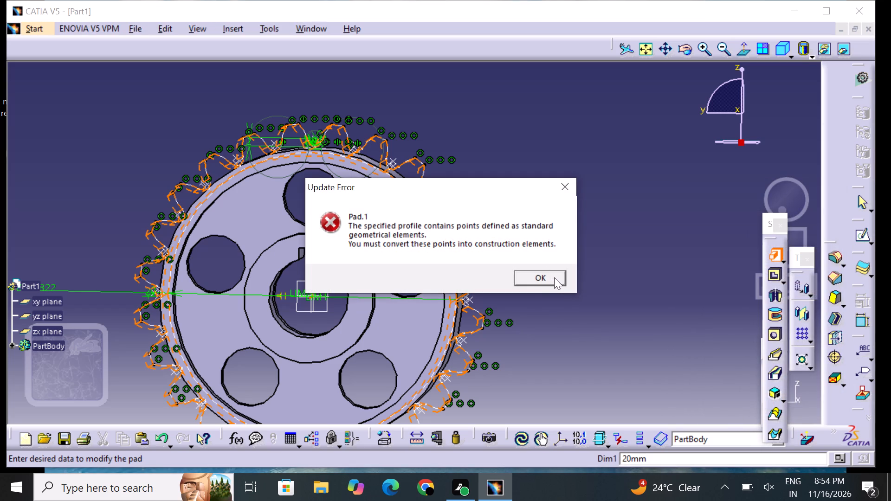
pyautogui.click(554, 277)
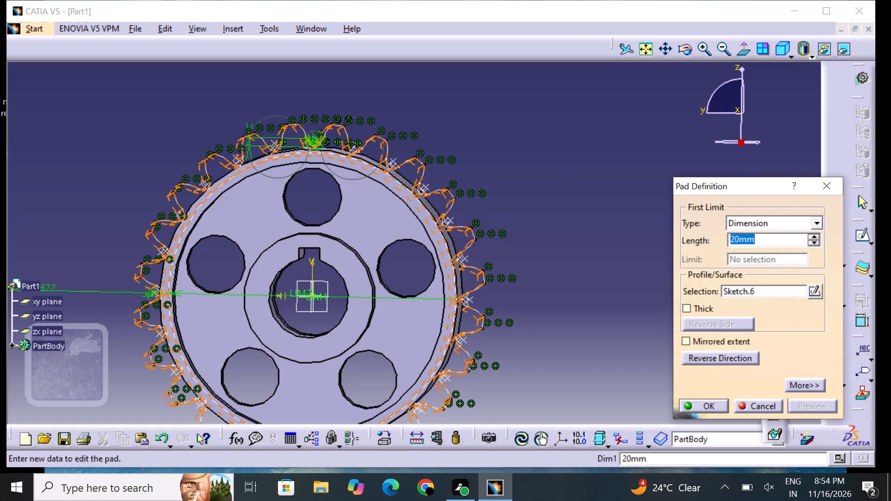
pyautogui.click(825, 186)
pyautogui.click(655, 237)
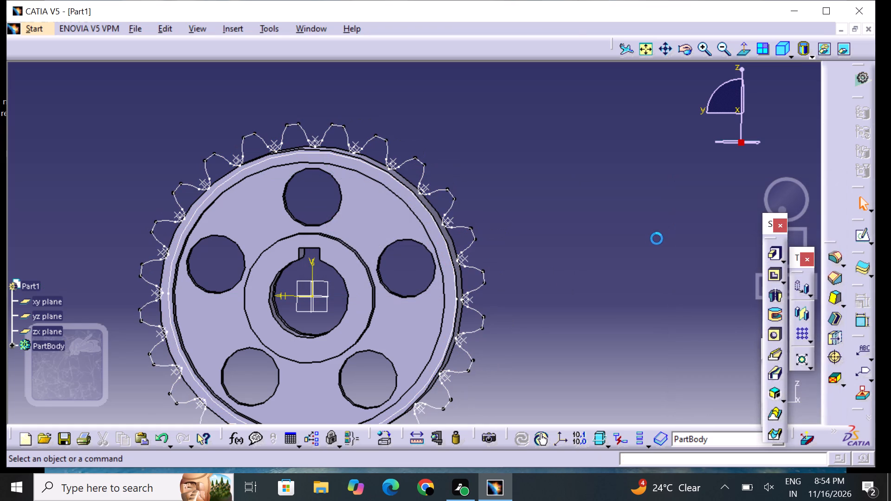
# Reopen the tooth profile sketch and delete all of its geometry, including the patterned teeth and reference circles.
pyautogui.moveTo(869, 233); pyautogui.dragTo(865, 233)
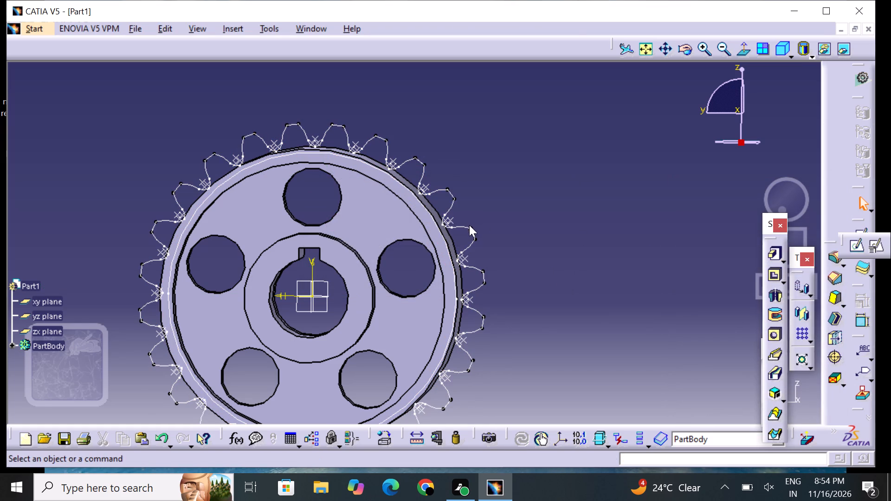
pyautogui.click(469, 225)
pyautogui.click(465, 225)
pyautogui.click(857, 234)
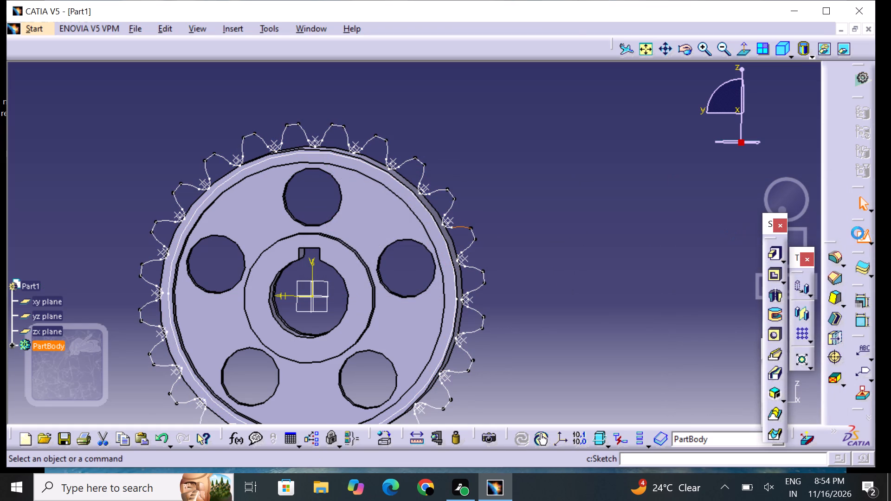
pyautogui.moveTo(498, 233); pyautogui.dragTo(471, 191, button='middle')
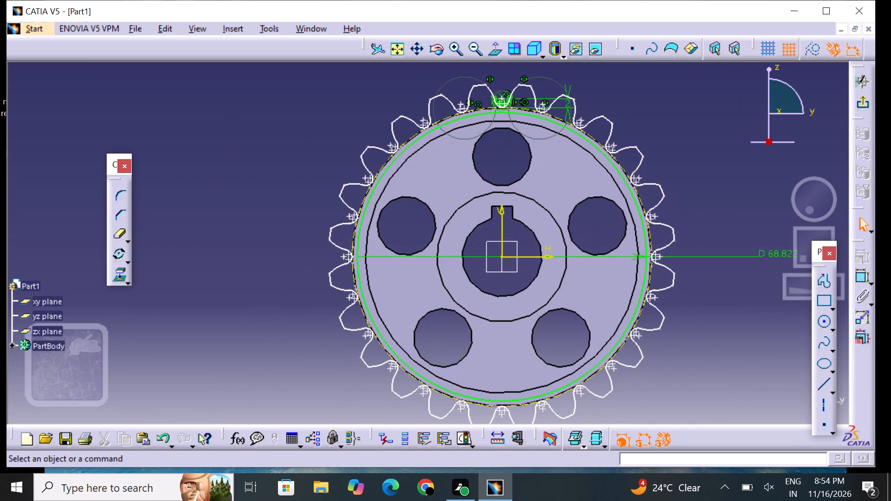
pyautogui.moveTo(326, 81); pyautogui.dragTo(736, 442)
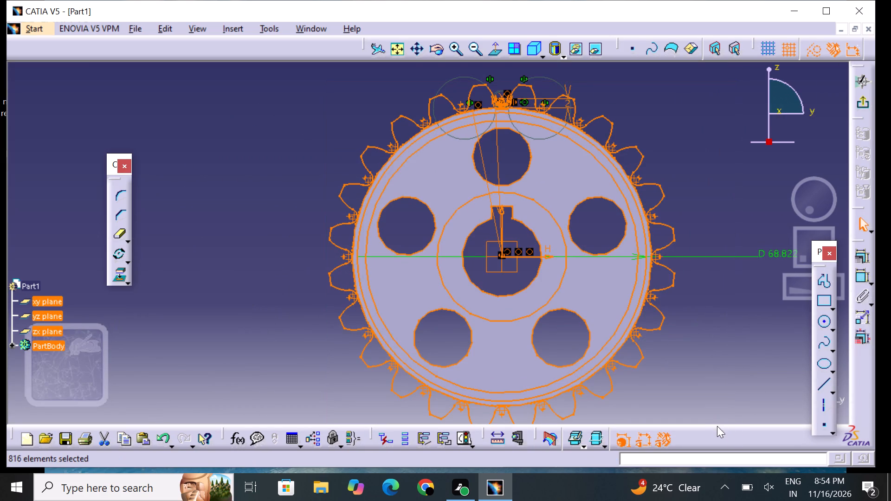
pyautogui.press('Delete')
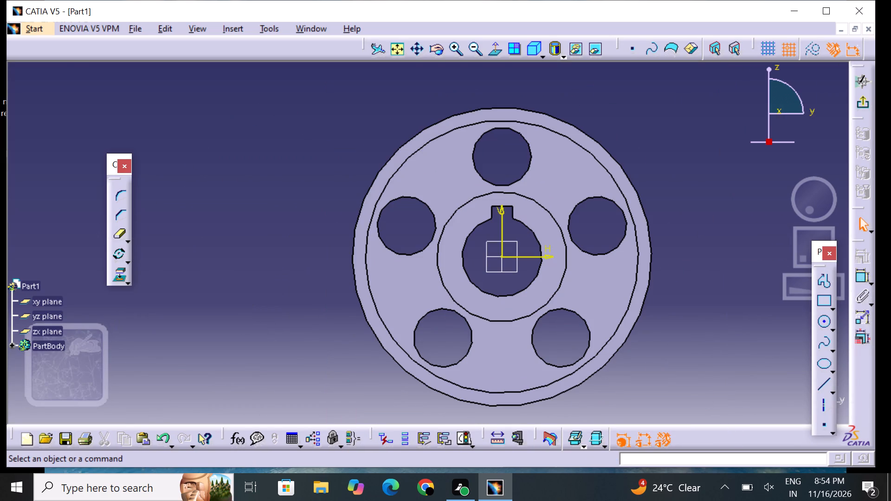
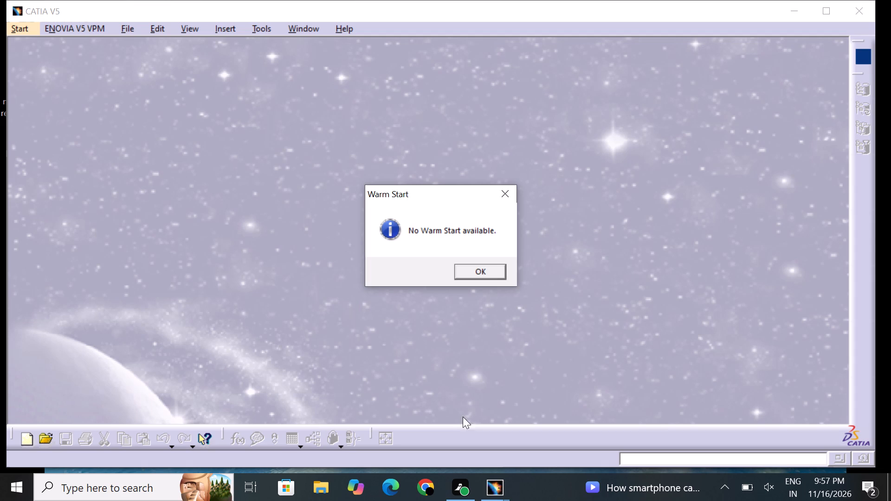
# Dismiss the warm start notice, close the empty Product1 and reopen the recent file GEAR DESIGN.CATPart.
pyautogui.moveTo(486, 191); pyautogui.dragTo(496, 191)
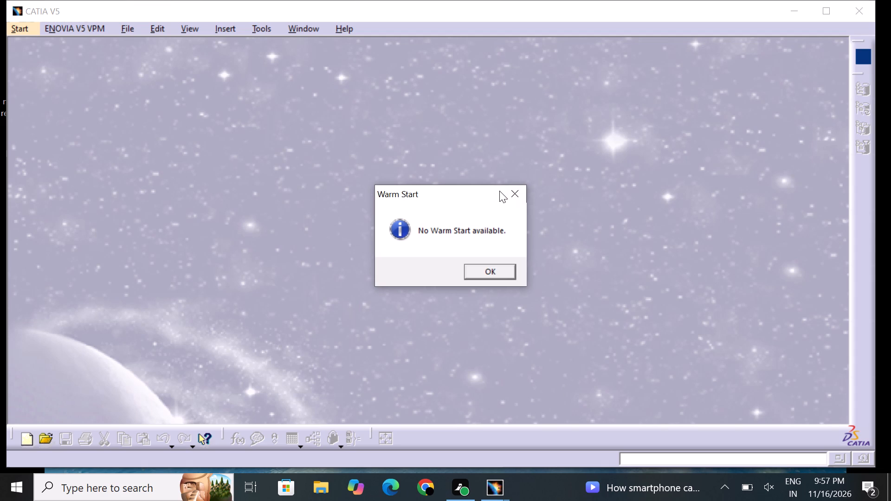
pyautogui.click(518, 191)
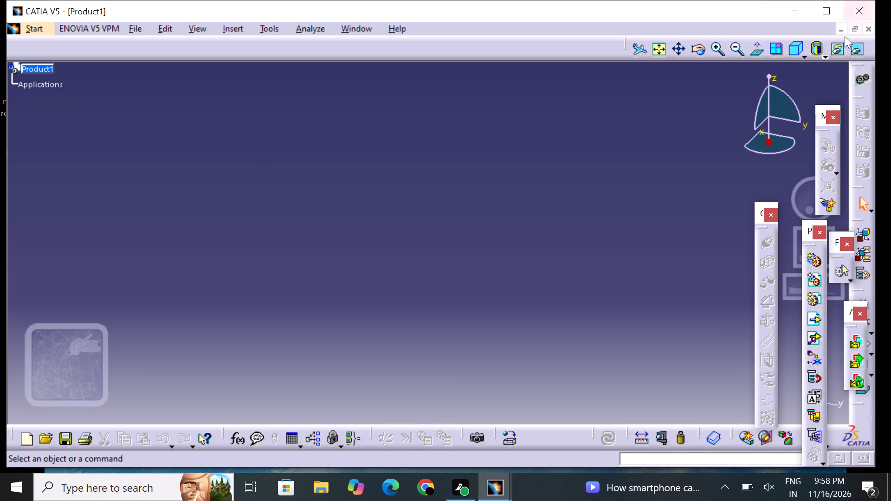
pyautogui.click(866, 29)
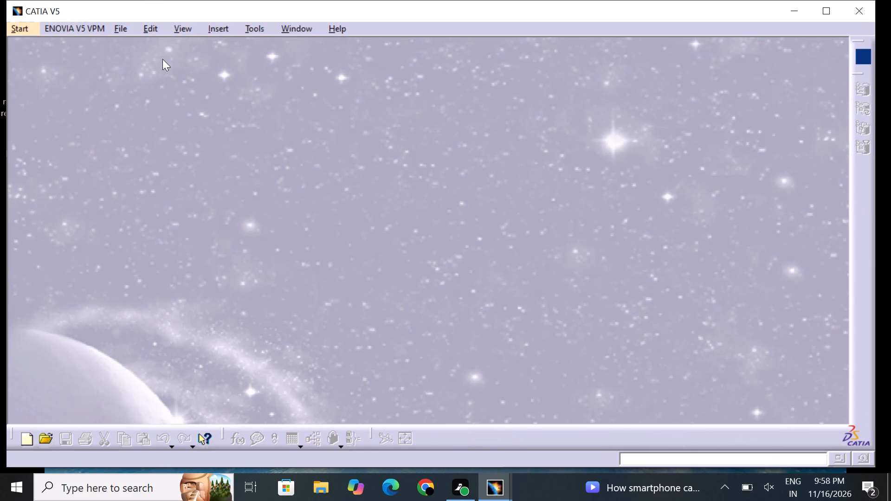
pyautogui.click(124, 32)
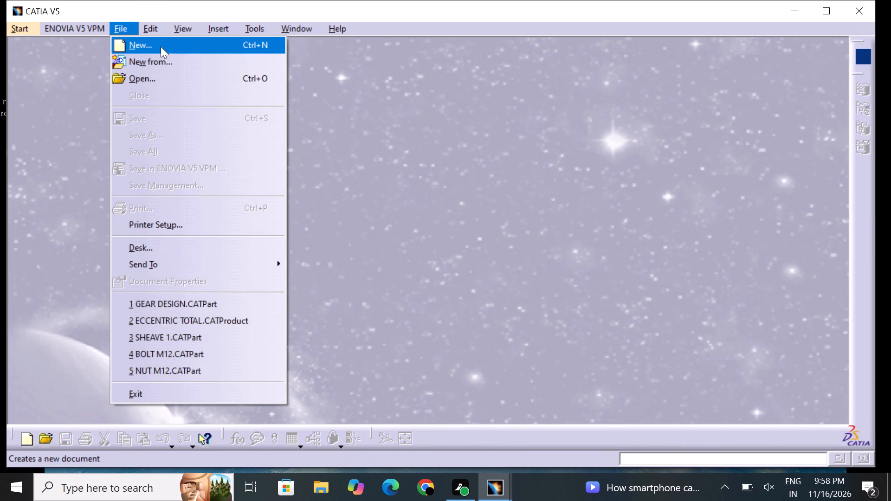
pyautogui.click(249, 301)
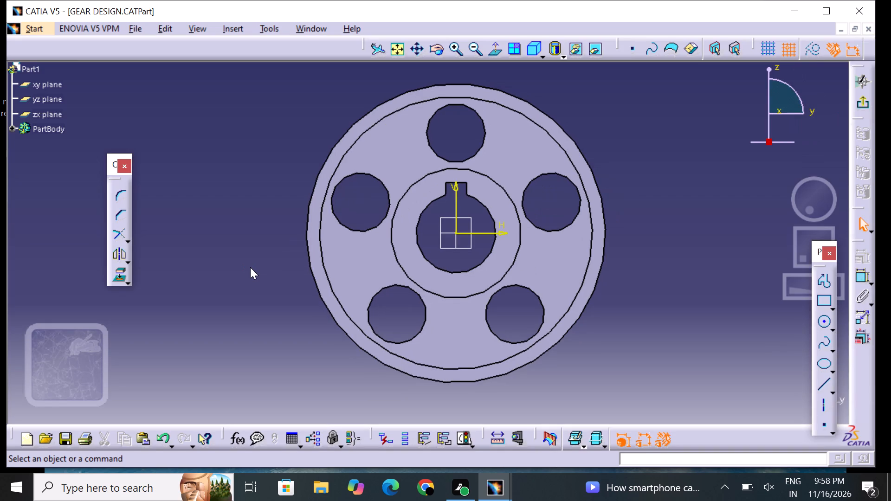
# Exit the open sketch on the gear wheel and return to the 3D part.
pyautogui.moveTo(346, 207); pyautogui.dragTo(347, 207, button='middle')
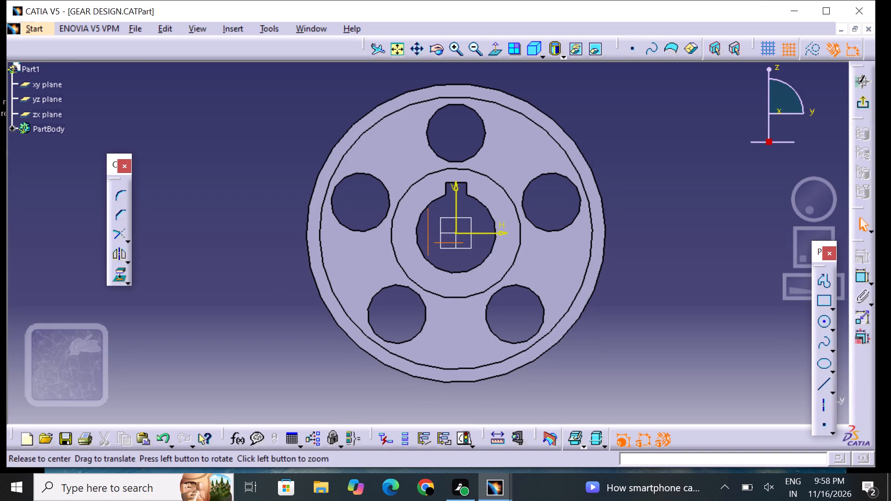
pyautogui.moveTo(347, 207); pyautogui.dragTo(348, 230, button='middle')
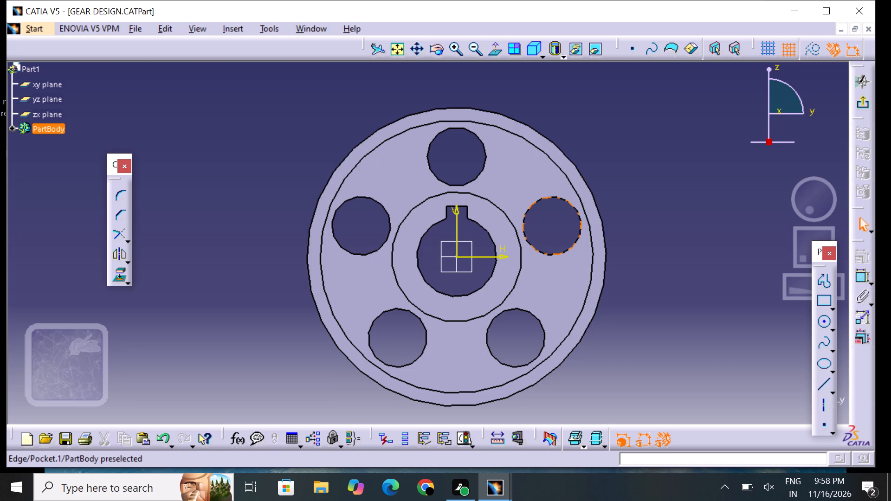
pyautogui.moveTo(271, 195); pyautogui.dragTo(440, 177, button='middle')
pyautogui.moveTo(271, 195); pyautogui.dragTo(440, 177, button='right')
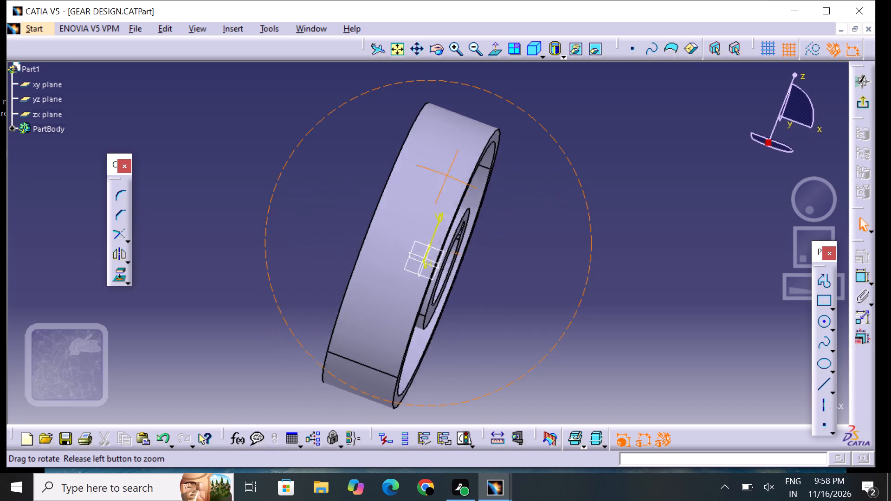
pyautogui.moveTo(440, 177); pyautogui.dragTo(438, 179, button='middle')
pyautogui.moveTo(440, 177); pyautogui.dragTo(438, 179, button='right')
pyautogui.click(865, 102)
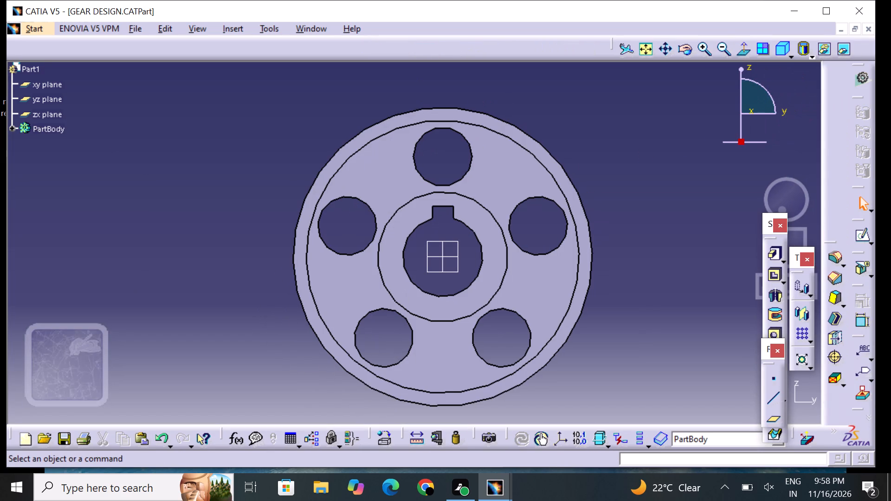
# Examine the wheel's rim, web holes, hub and keyway from several angles.
pyautogui.middleClick(635, 172)
pyautogui.rightClick(635, 172)
pyautogui.moveTo(258, 148); pyautogui.dragTo(521, 218, button='middle')
pyautogui.moveTo(259, 148); pyautogui.dragTo(521, 218, button='right')
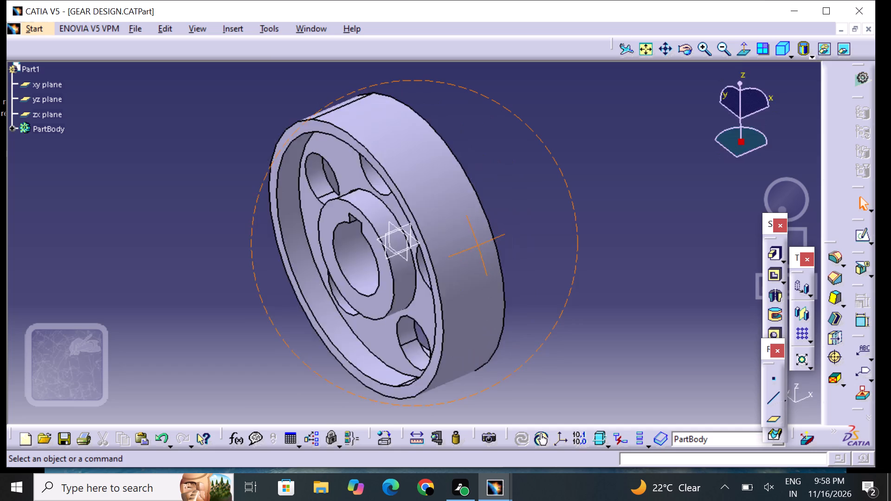
pyautogui.moveTo(521, 218); pyautogui.dragTo(565, 130, button='middle')
pyautogui.moveTo(521, 218); pyautogui.dragTo(565, 130, button='right')
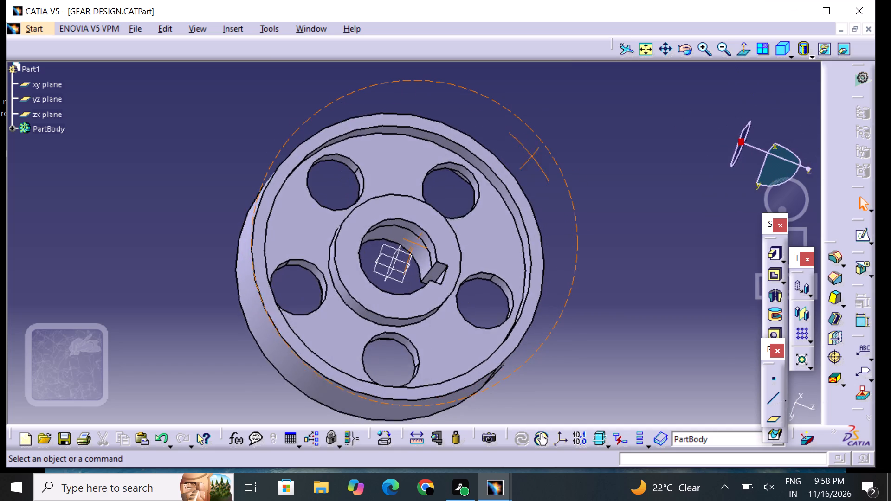
pyautogui.moveTo(565, 130); pyautogui.dragTo(567, 149, button='right')
pyautogui.moveTo(565, 130); pyautogui.dragTo(567, 150, button='middle')
pyautogui.scroll(1, 567, 150)
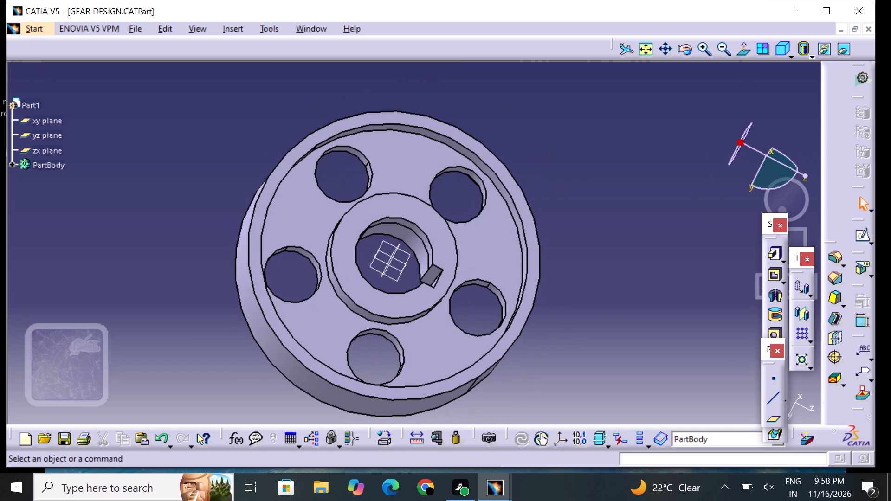
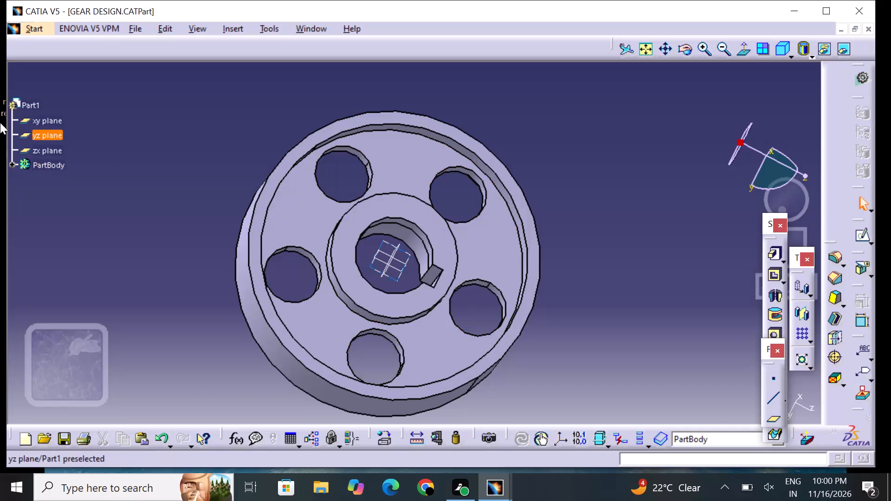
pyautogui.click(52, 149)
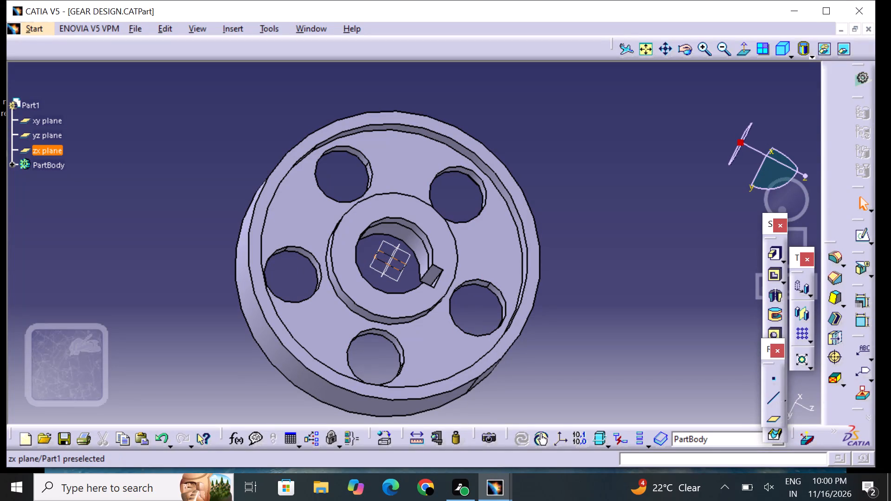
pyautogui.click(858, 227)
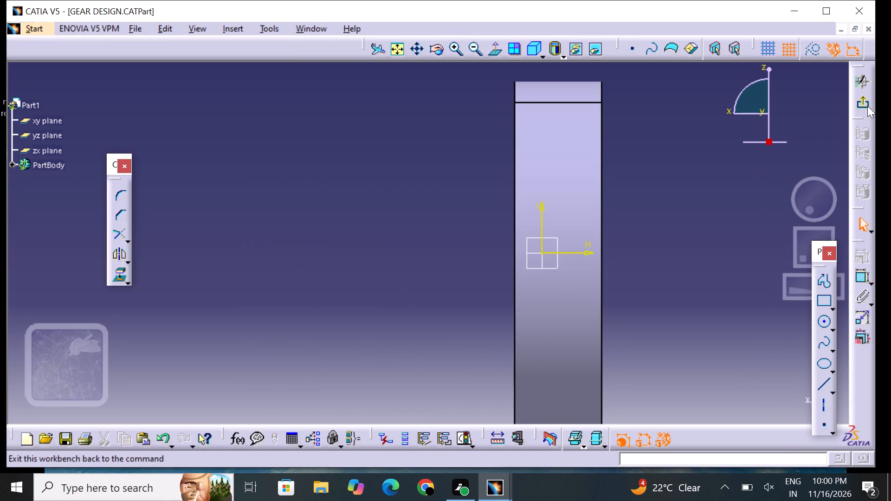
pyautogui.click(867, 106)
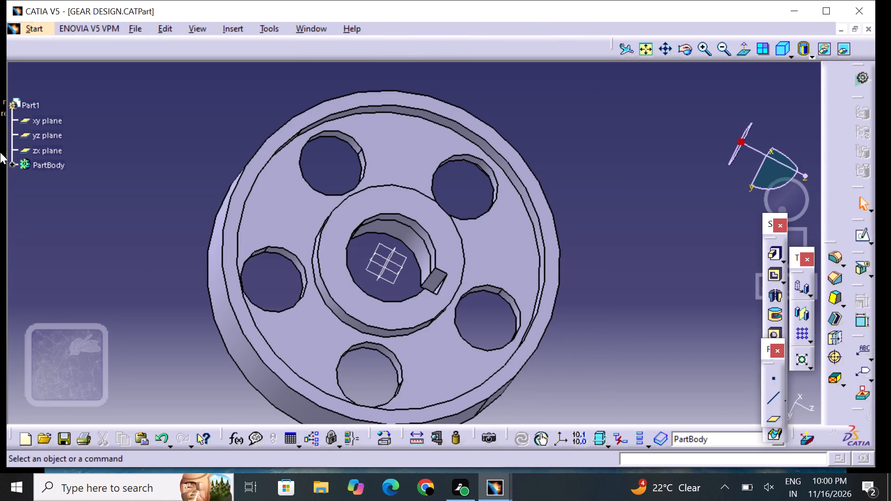
# Start a sketch on the yz plane and project the wheel's outer rim outline into it.
pyautogui.click(44, 137)
pyautogui.click(863, 234)
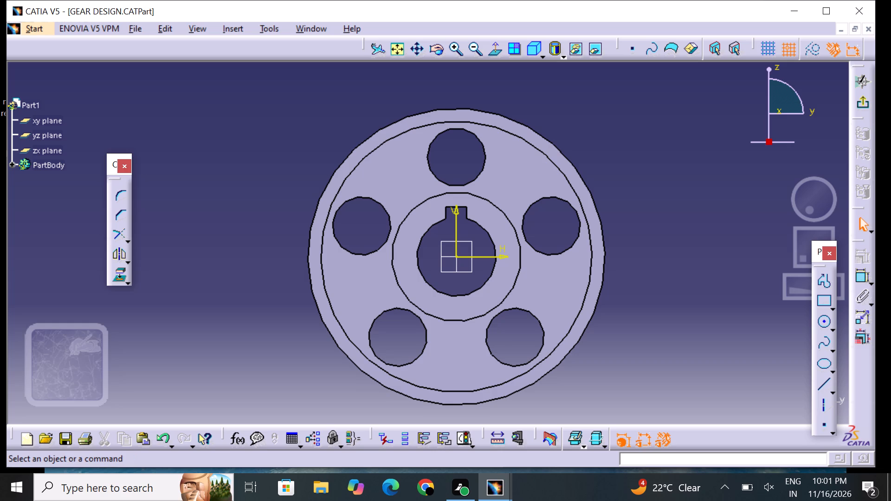
pyautogui.click(121, 283)
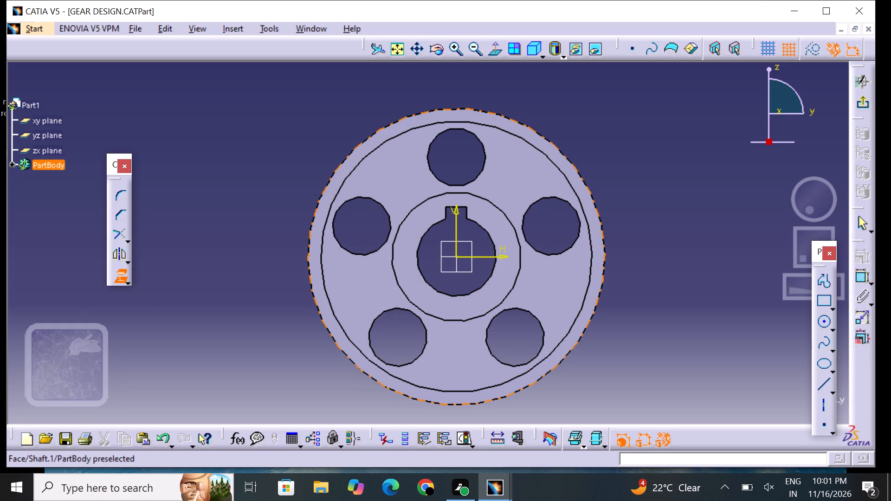
pyautogui.click(588, 190)
pyautogui.click(642, 215)
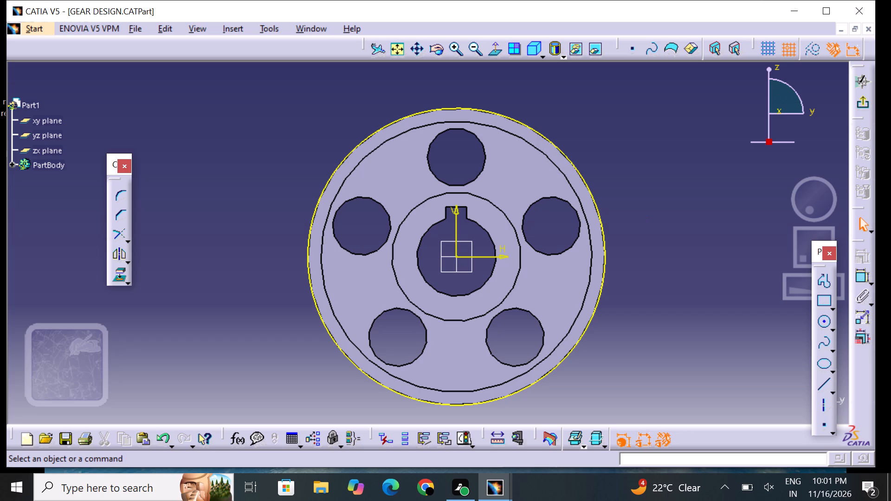
# Draw a circle about 82 mm in diameter centred on the sketch origin, just outside the wheel's rim.
pyautogui.click(823, 326)
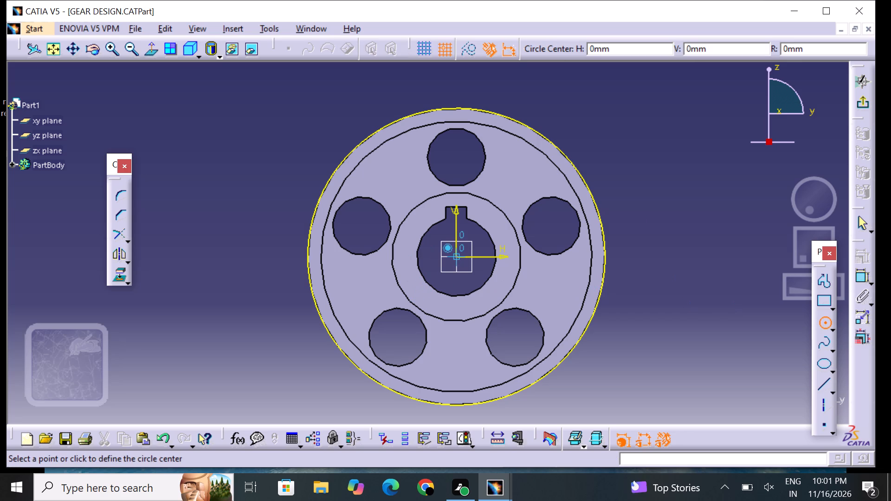
pyautogui.click(454, 256)
pyautogui.click(619, 213)
pyautogui.click(678, 251)
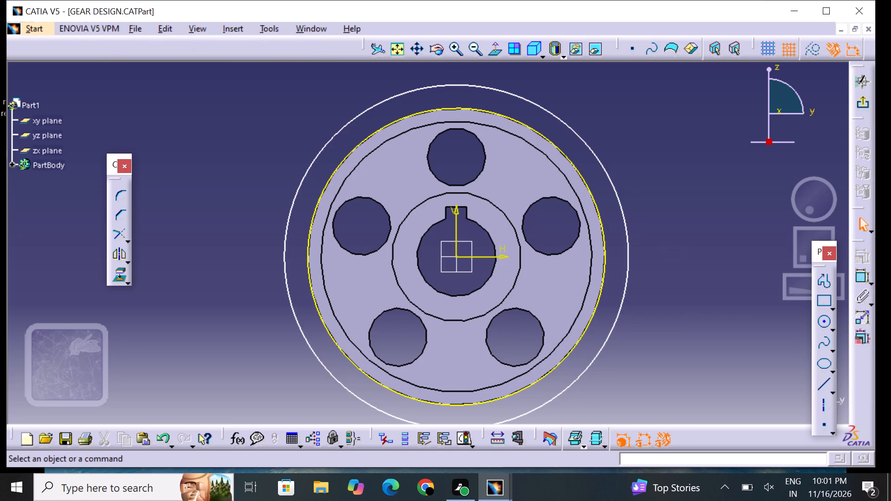
pyautogui.moveTo(677, 257); pyautogui.dragTo(665, 252, button='middle')
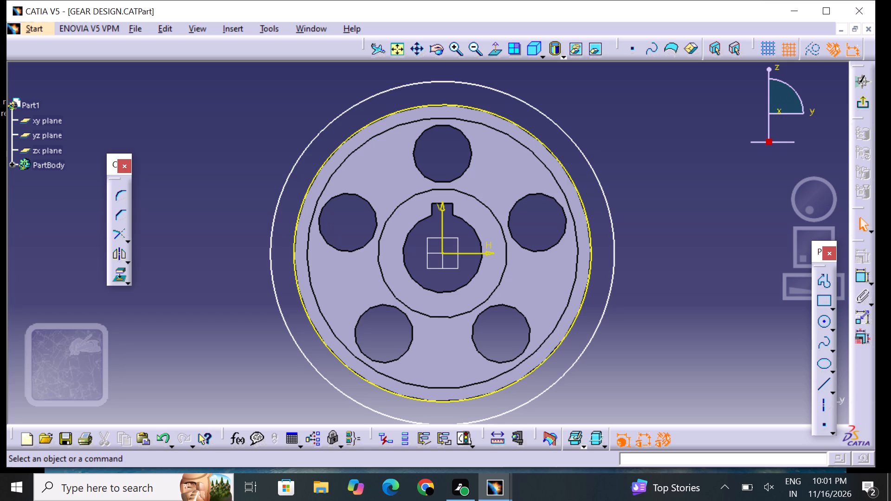
# Constrain the diameter of the new origin-centred circle to 68.822 mm.
pyautogui.click(855, 282)
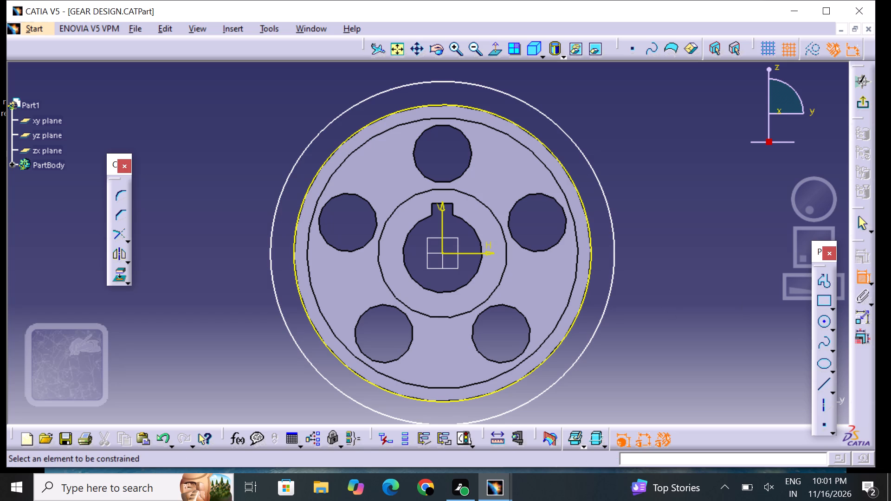
pyautogui.click(610, 297)
pyautogui.click(641, 282)
pyautogui.doubleClick(642, 277)
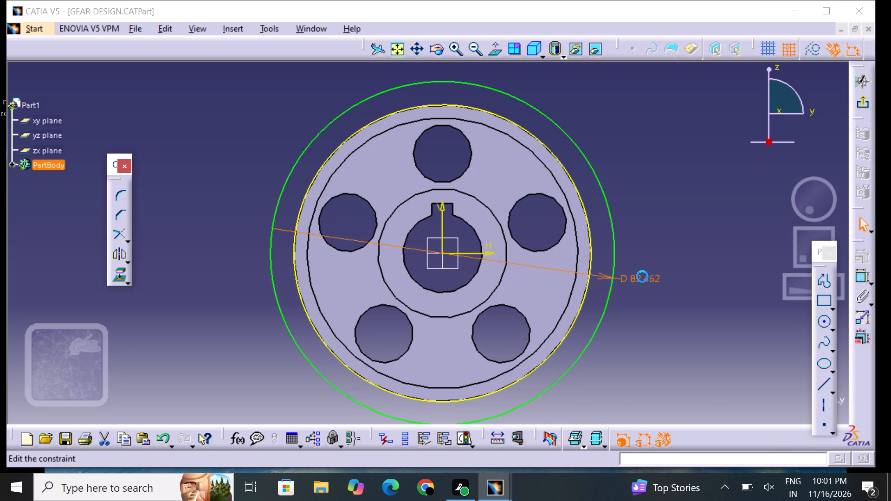
pyautogui.press('BackSpace')
pyautogui.write('68.')
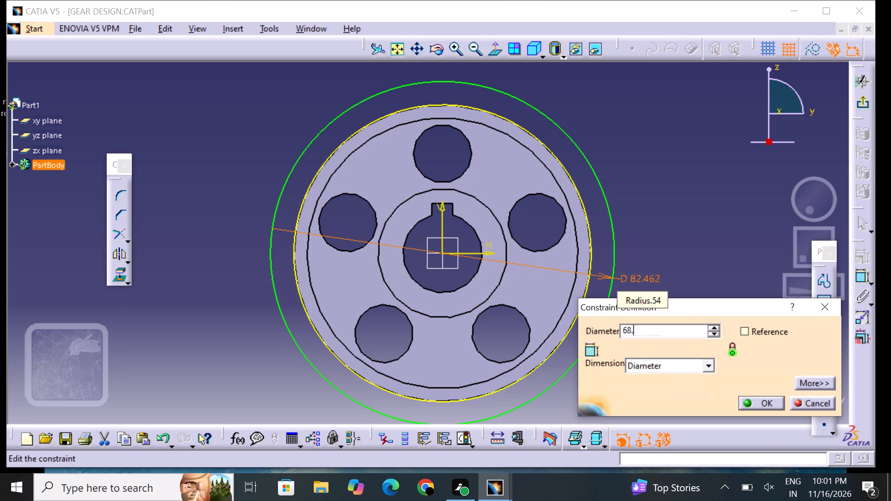
pyautogui.write('822')
pyautogui.press('Return')
pyautogui.click(653, 276)
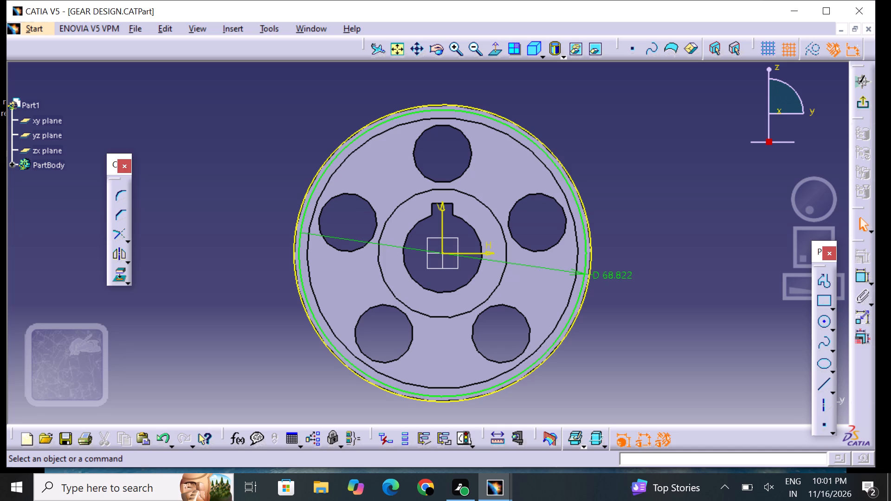
# Place a point on the vertical axis above the rim, at H 0 mm and V 40 mm.
pyautogui.moveTo(589, 199); pyautogui.dragTo(595, 270, button='middle')
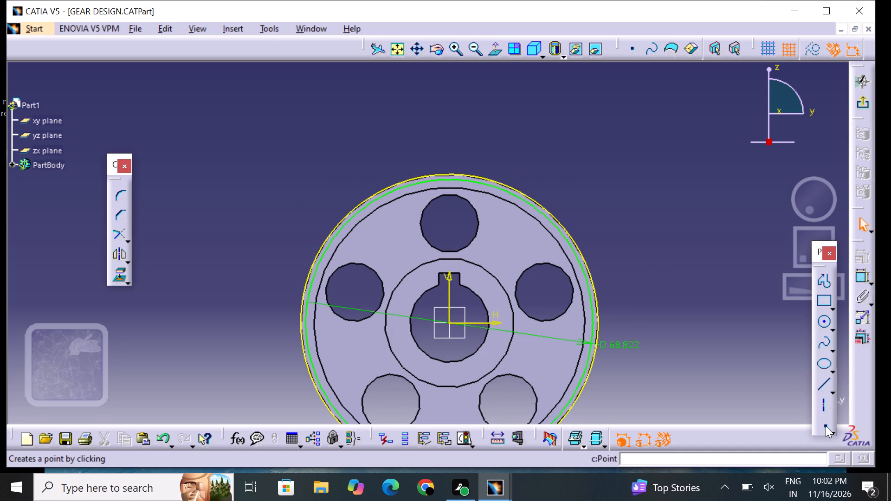
pyautogui.click(826, 426)
pyautogui.click(449, 155)
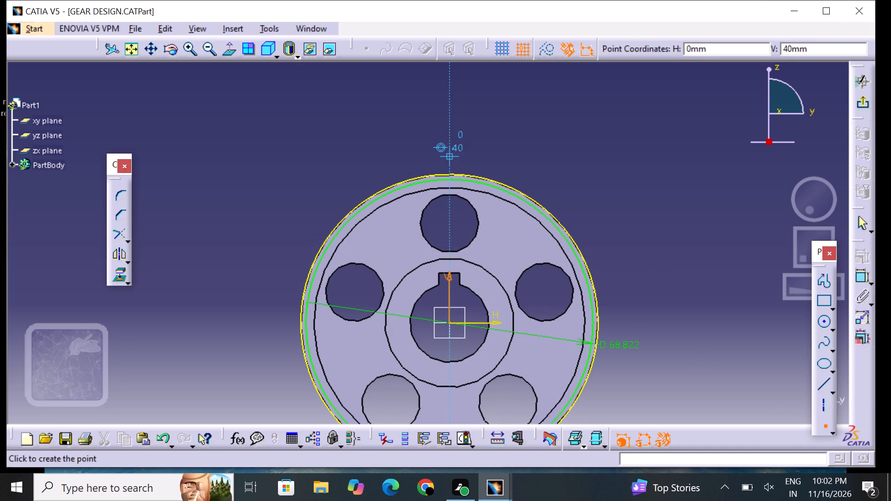
pyautogui.click(575, 168)
# Constrain the distance between the point above the rim and the projected outer circle to 2 mm.
pyautogui.click(865, 282)
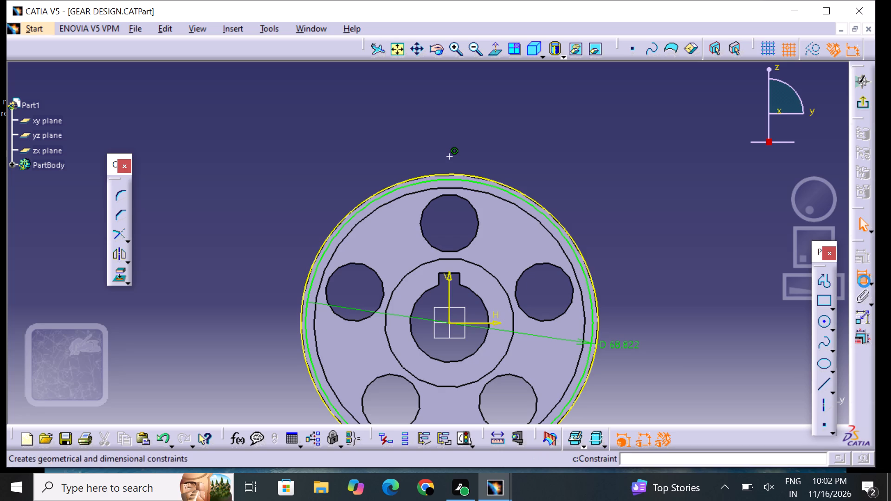
pyautogui.click(450, 157)
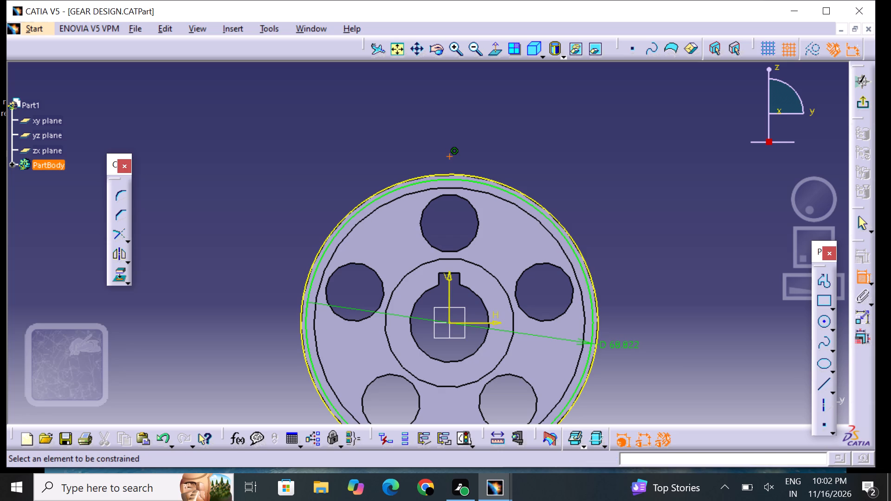
pyautogui.click(454, 173)
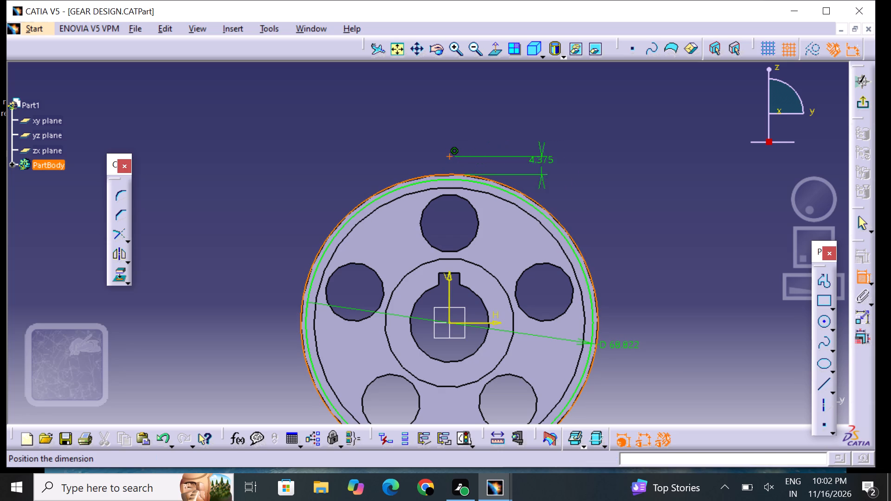
pyautogui.click(578, 185)
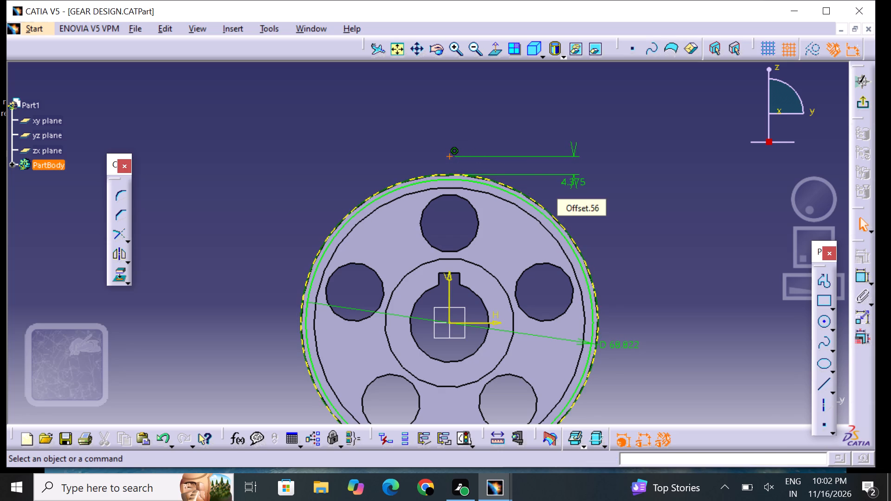
pyautogui.doubleClick(581, 180)
pyautogui.press('BackSpace')
pyautogui.press('2')
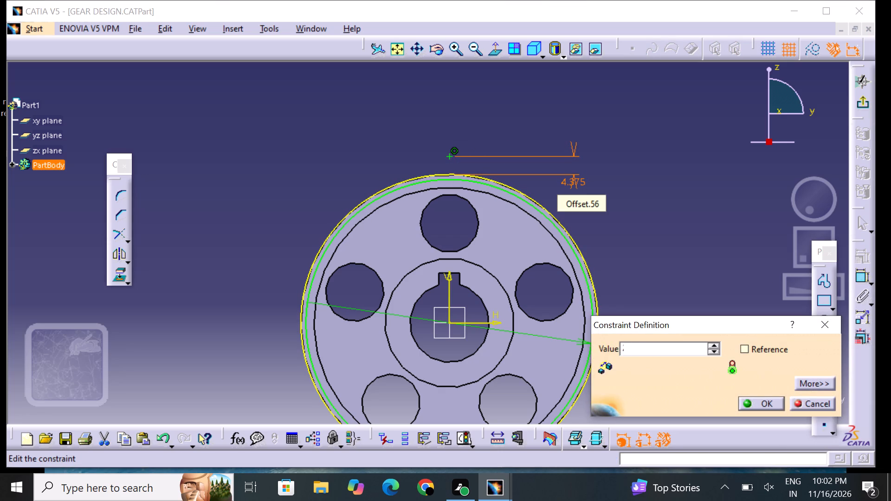
pyautogui.press('Return')
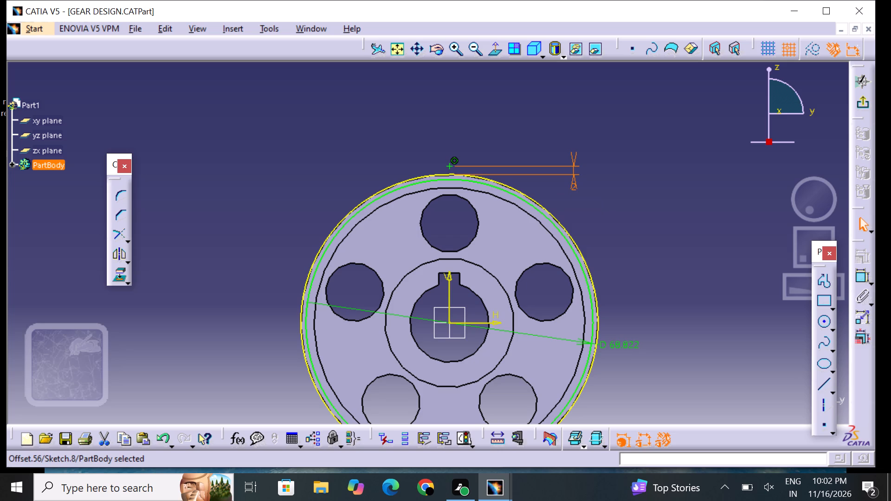
# Draw a circle about 20.6 mm in diameter centred on the point above the rim.
pyautogui.click(820, 319)
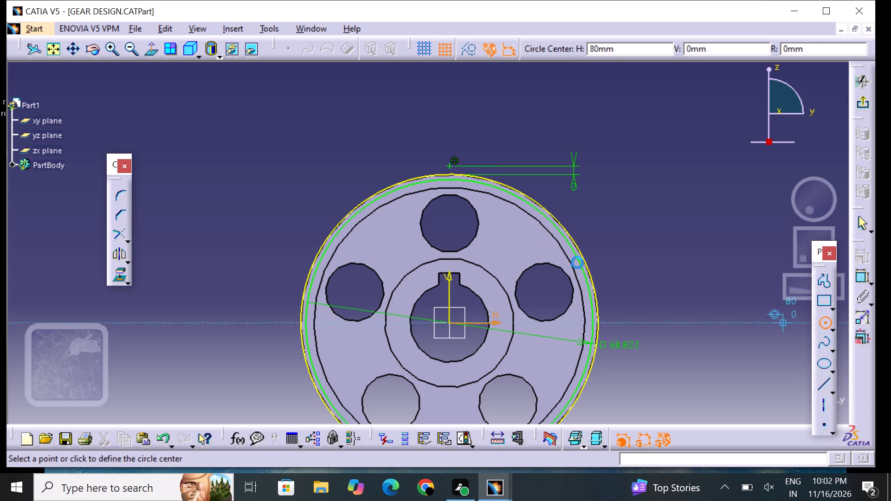
pyautogui.click(450, 170)
pyautogui.click(507, 159)
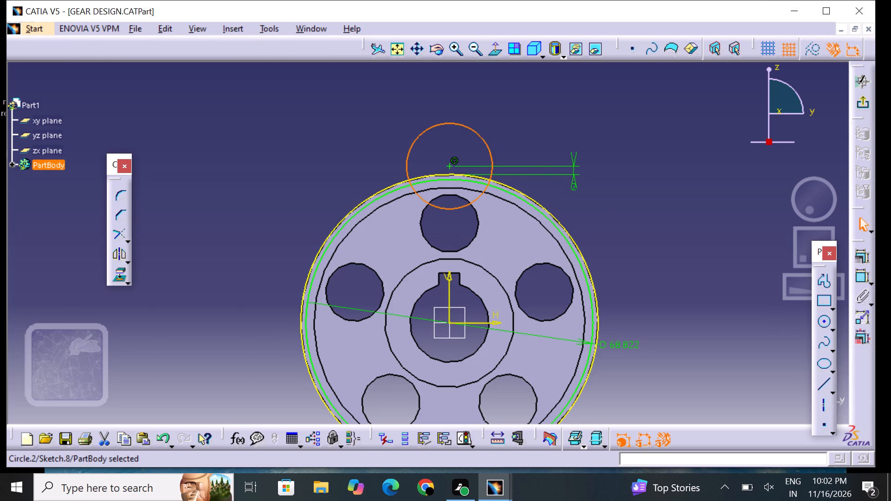
pyautogui.click(678, 264)
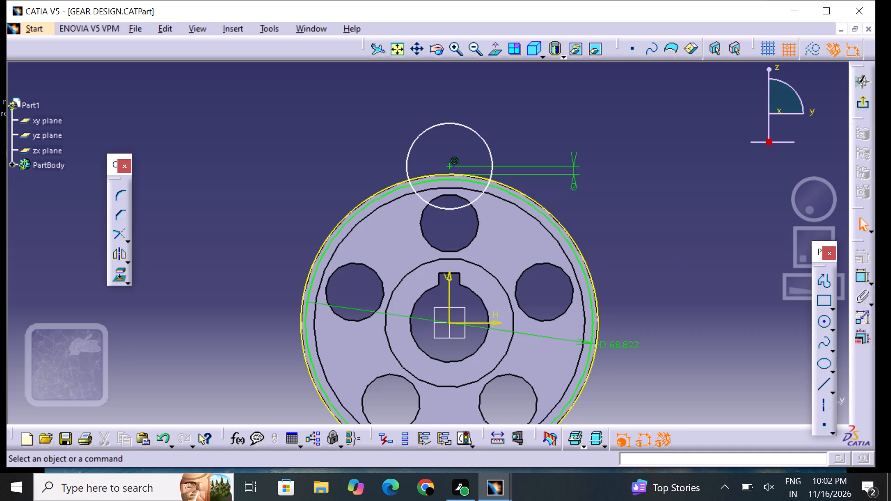
# Constrain the diameter of the circle at the top of the rim to 15 mm.
pyautogui.click(861, 281)
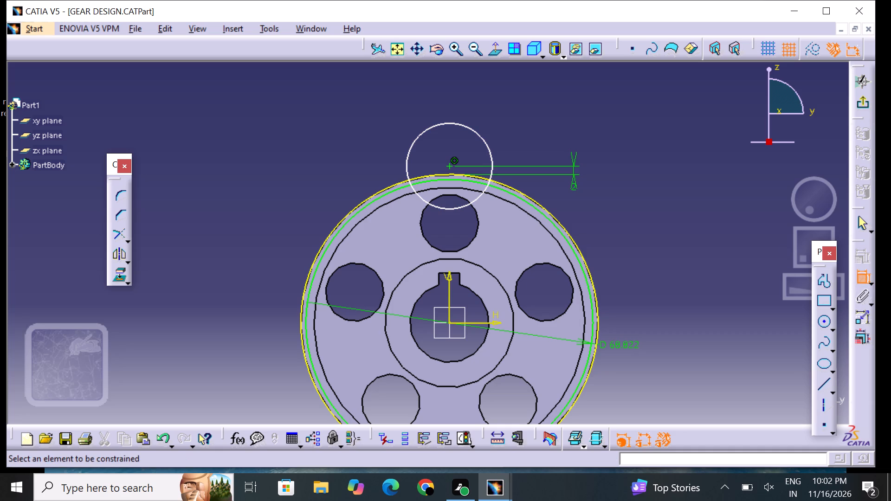
pyautogui.click(488, 148)
pyautogui.click(531, 129)
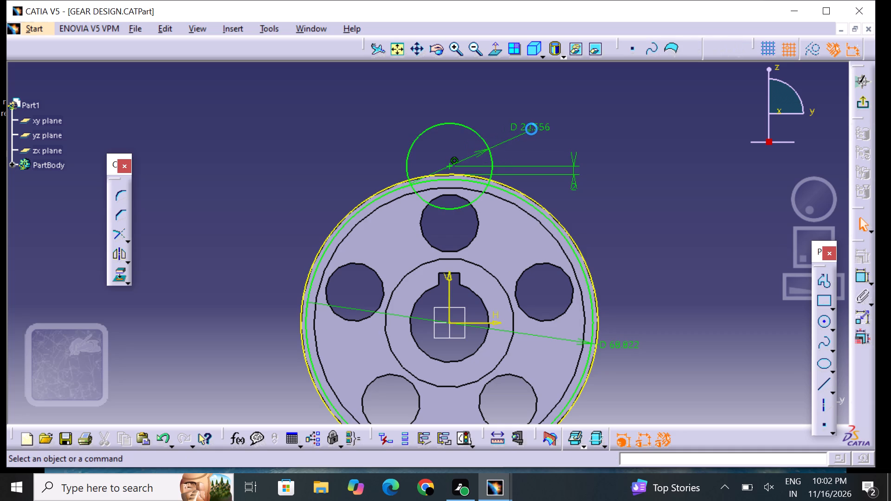
pyautogui.doubleClick(530, 126)
pyautogui.press('BackSpace')
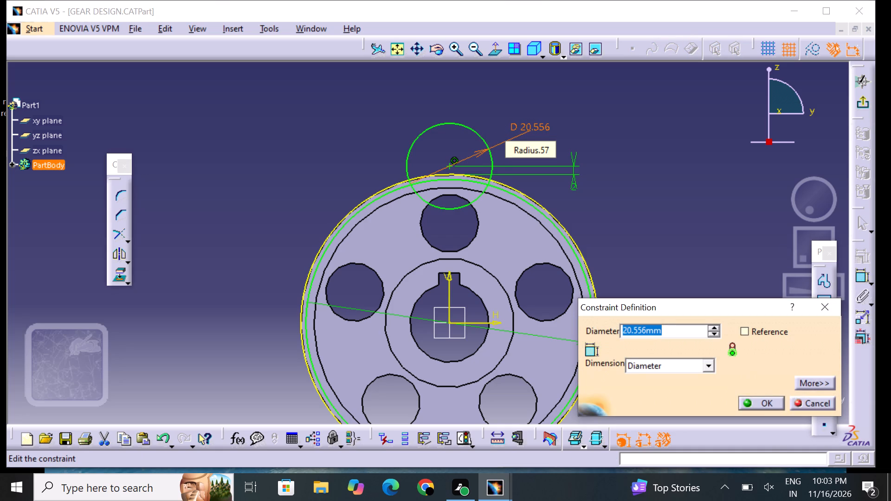
pyautogui.write('15')
pyautogui.press('Return')
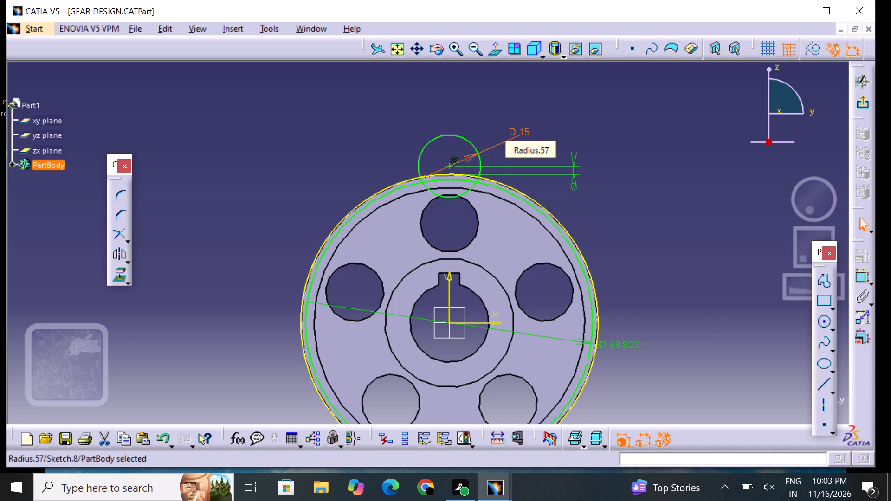
pyautogui.click(587, 127)
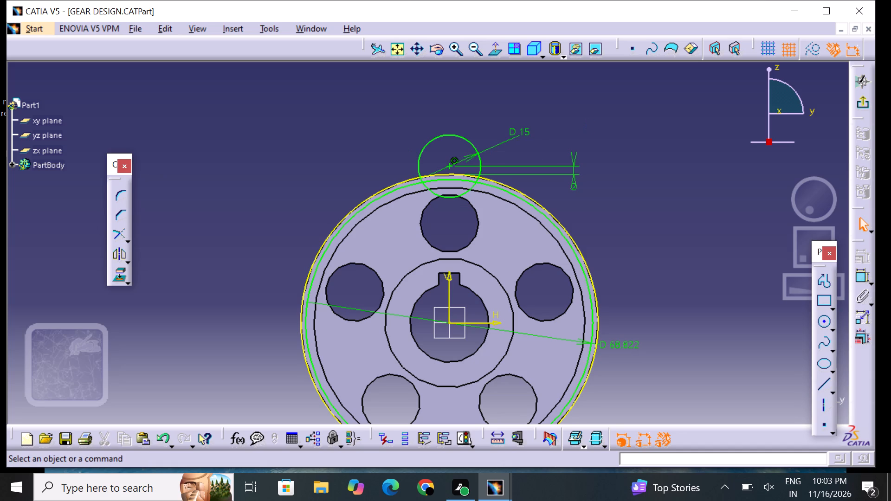
# Rotate the 15 mm circle about the sketch origin by 15 degrees in duplicate mode, with one instance.
pyautogui.click(426, 143)
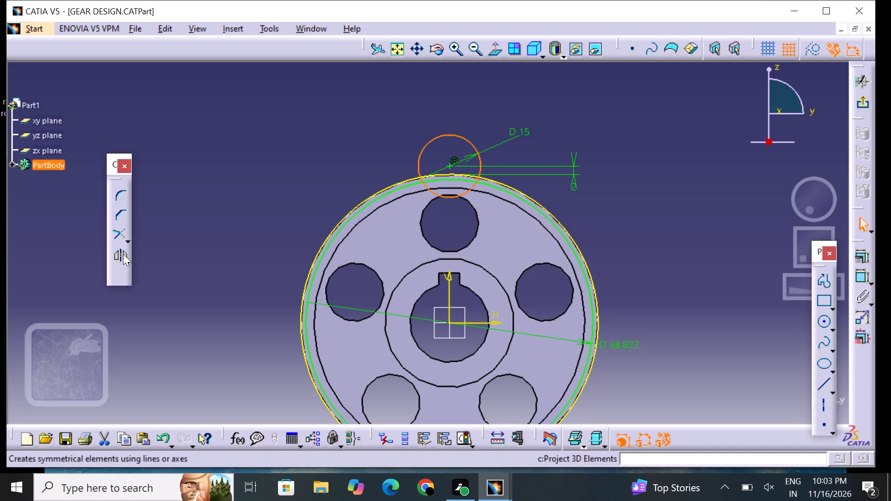
pyautogui.click(128, 262)
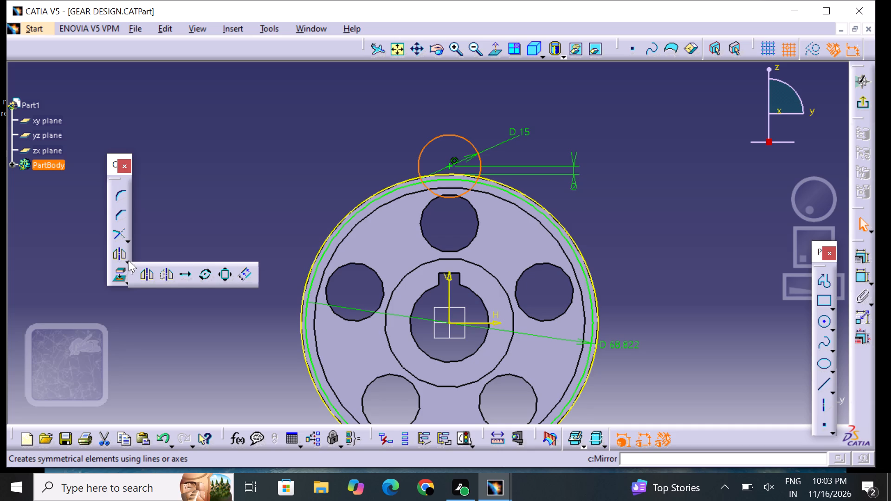
pyautogui.click(206, 277)
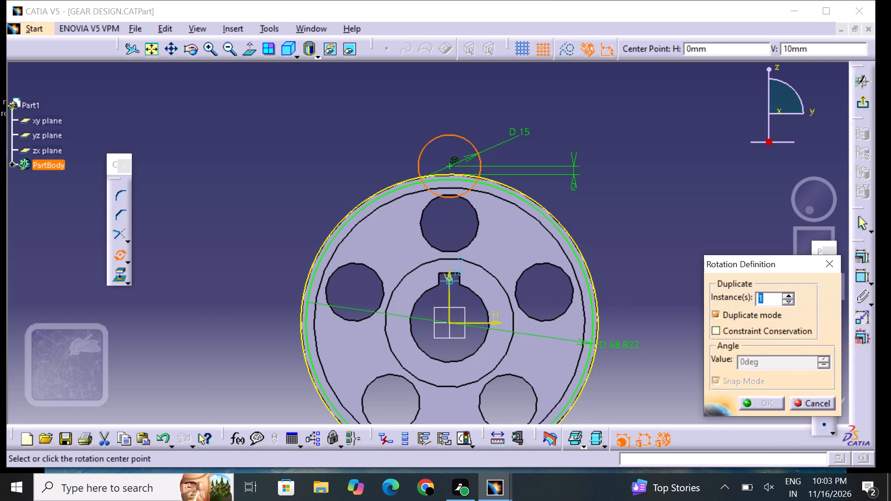
pyautogui.click(447, 324)
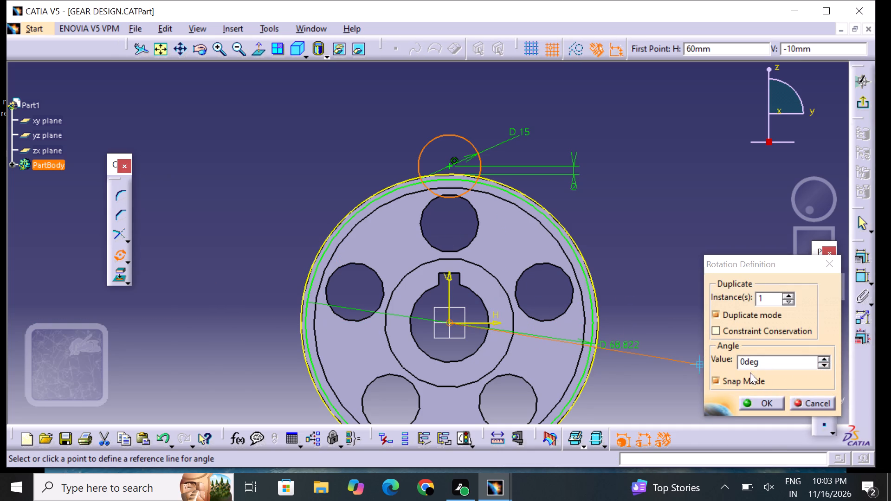
pyautogui.click(763, 361)
pyautogui.press('BackSpace')
pyautogui.press('BackSpace')
pyautogui.press('BackSpace')
pyautogui.press('BackSpace')
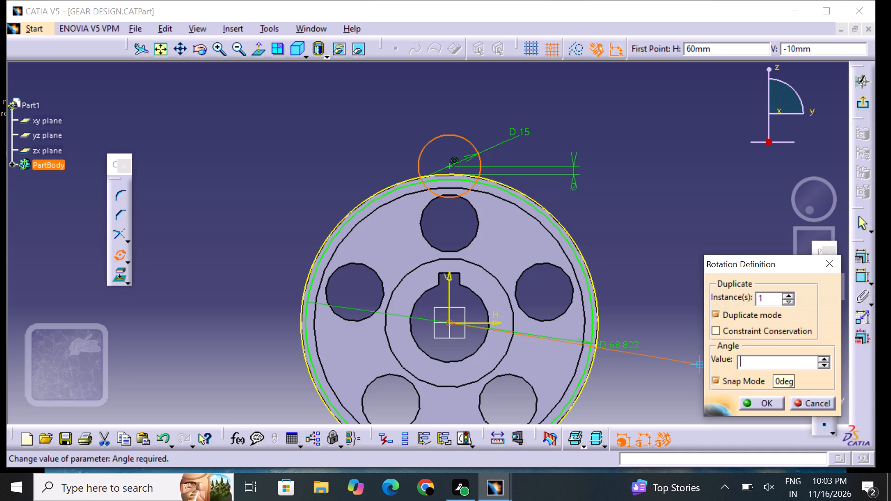
pyautogui.write('15')
pyautogui.press('Return')
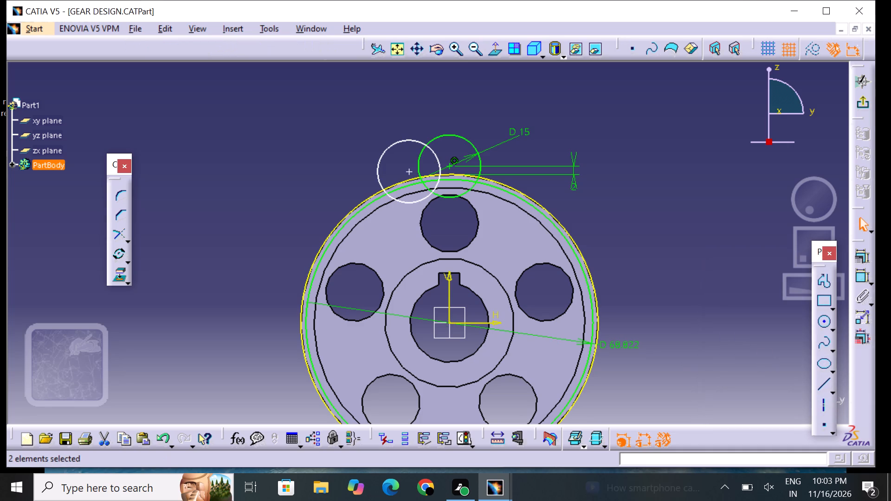
pyautogui.click(761, 354)
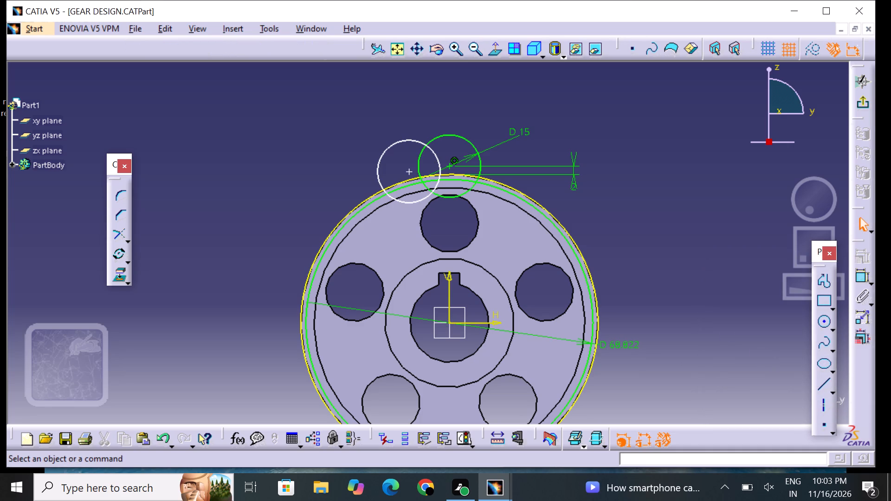
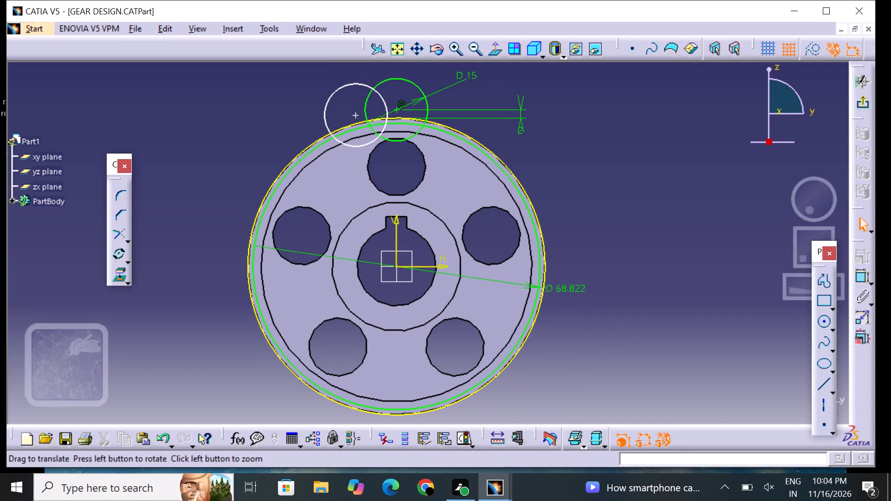
# Draw a circle about 80 mm in diameter centred on the sketch origin, enclosing the wheel's rim.
pyautogui.click(817, 319)
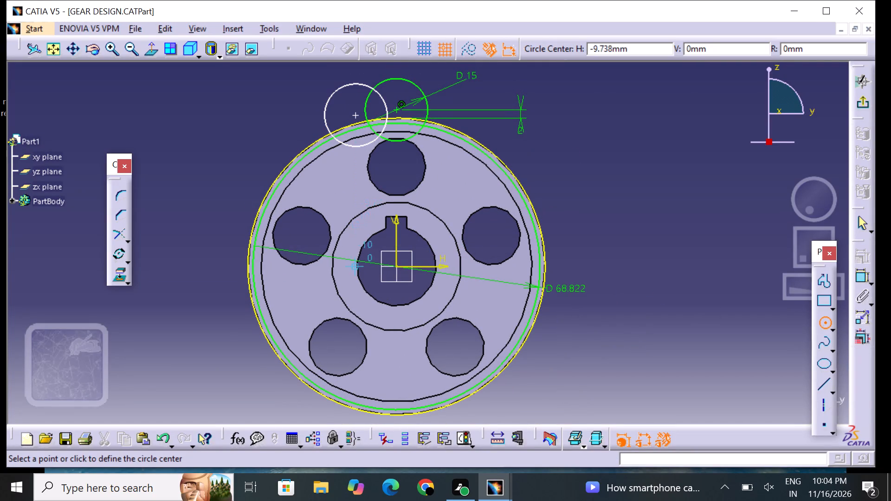
pyautogui.click(393, 267)
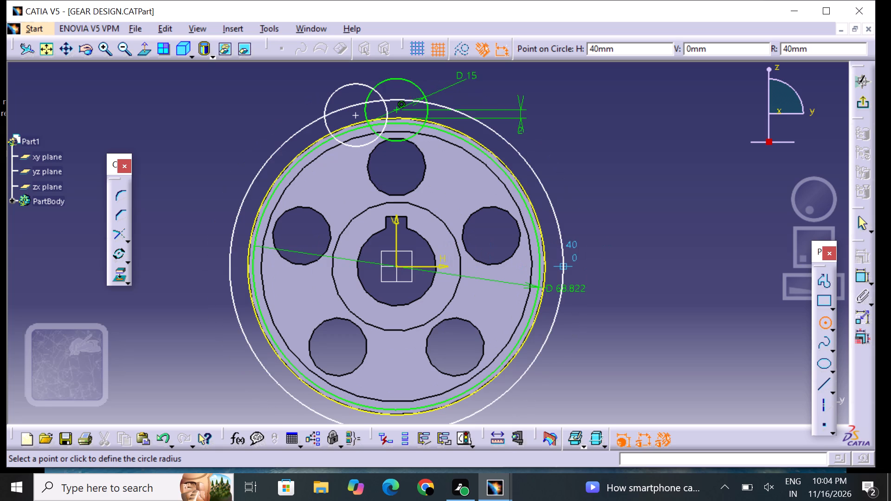
pyautogui.click(568, 276)
pyautogui.click(640, 272)
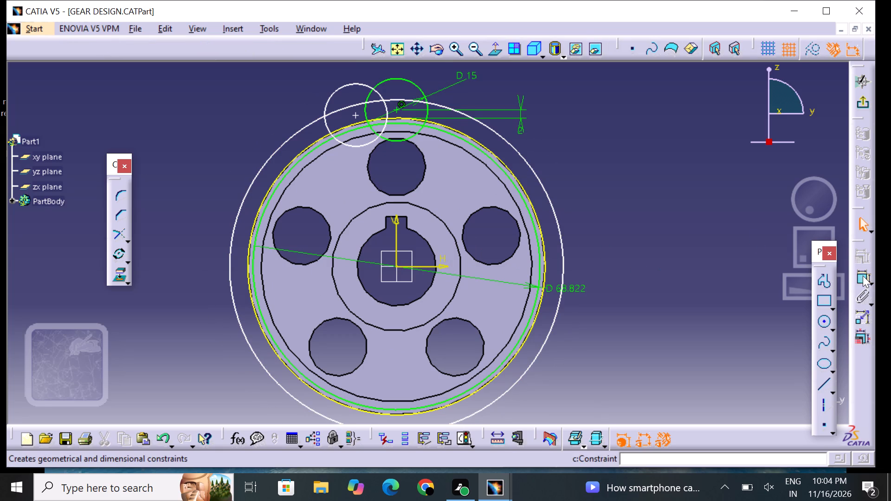
# Constrain the diameter of the large circle outside the wheel's rim to 82.5 mm.
pyautogui.click(862, 276)
pyautogui.click(554, 217)
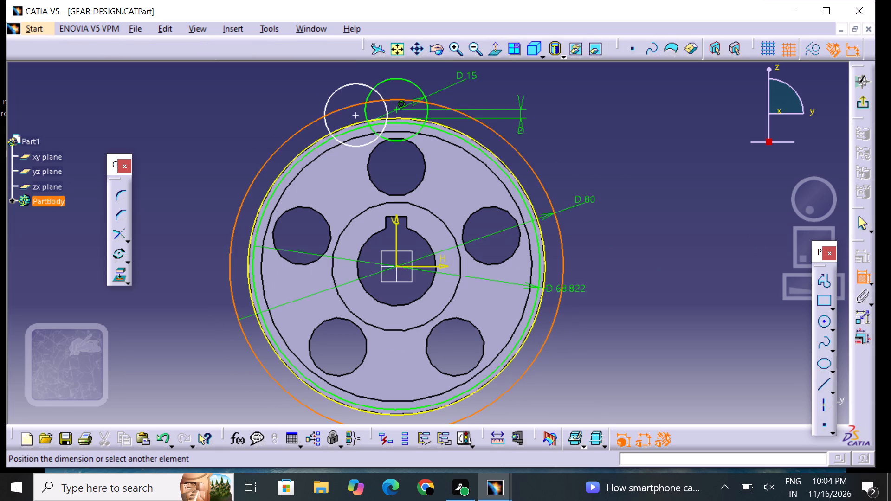
pyautogui.click(591, 199)
pyautogui.doubleClick(593, 196)
pyautogui.press('BackSpace')
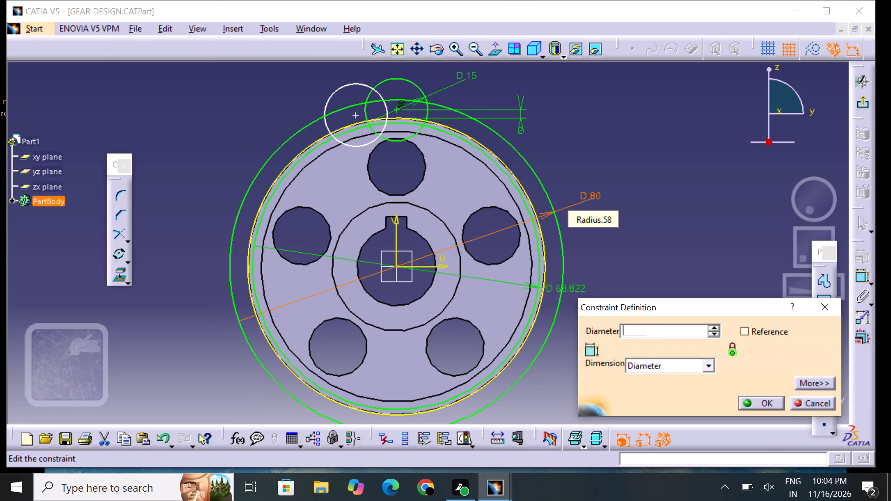
pyautogui.write('82.5')
pyautogui.press('Return')
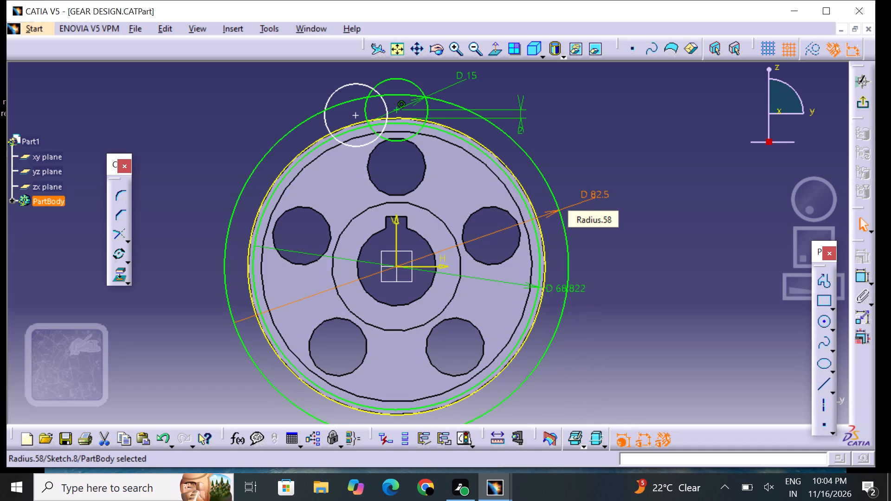
pyautogui.click(651, 233)
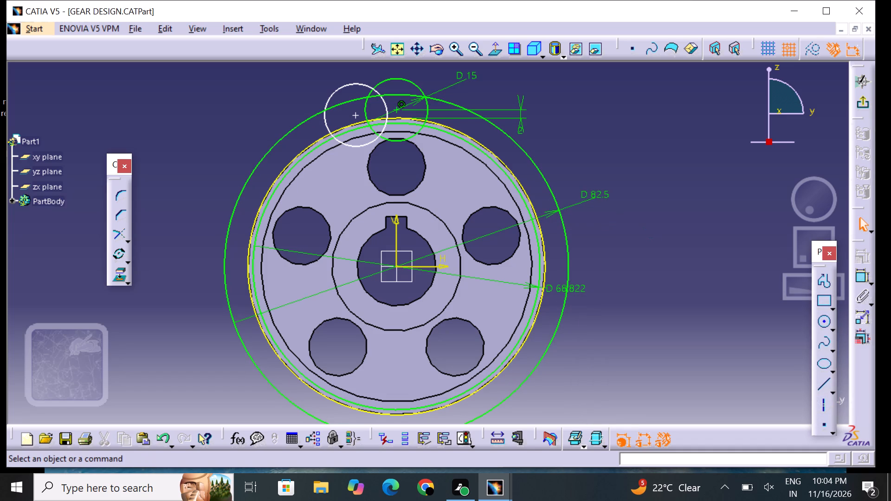
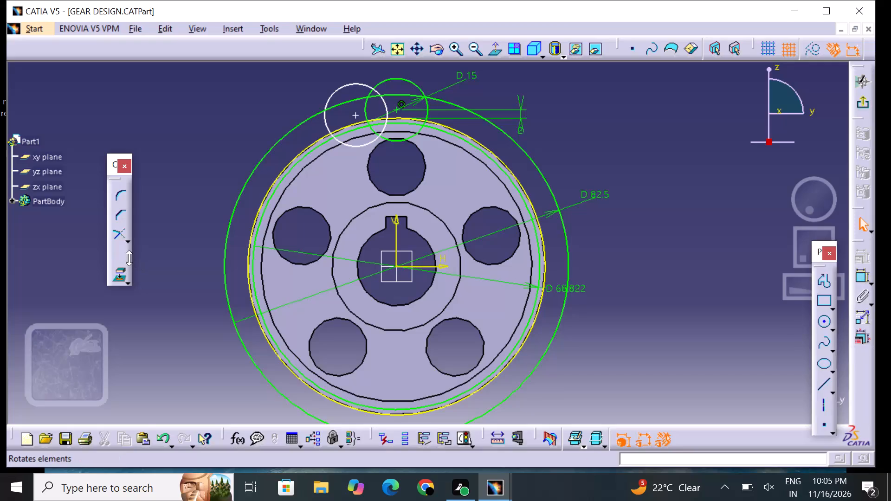
# Trim the undimensioned small circle with Quick Trim, leaving its arc inside the 15 mm circle as one tooth flank.
pyautogui.click(129, 258)
pyautogui.click(159, 308)
pyautogui.click(125, 239)
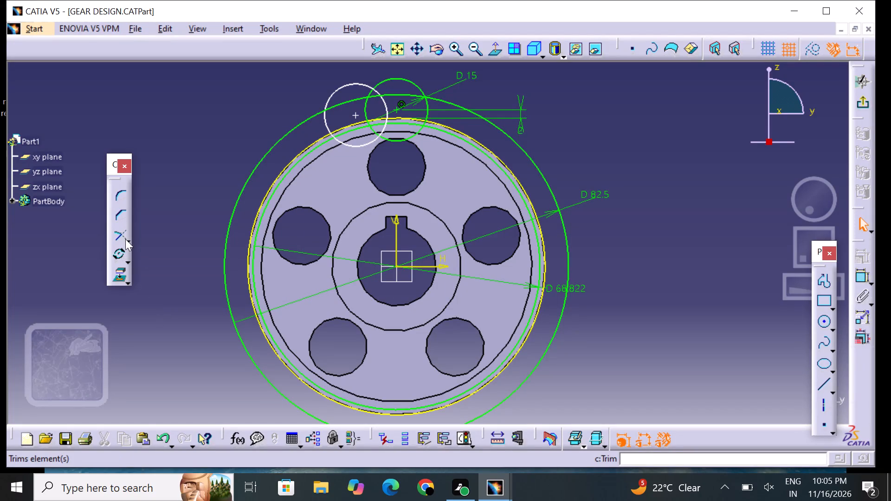
pyautogui.doubleClick(183, 251)
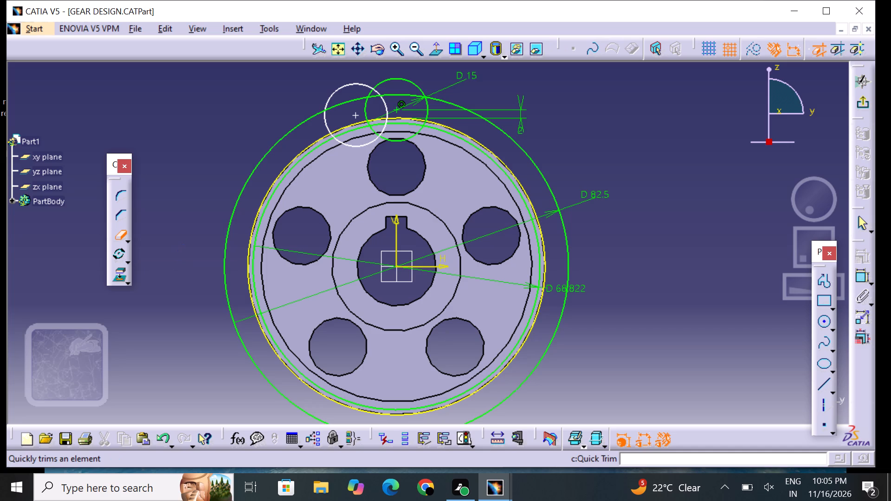
pyautogui.click(345, 88)
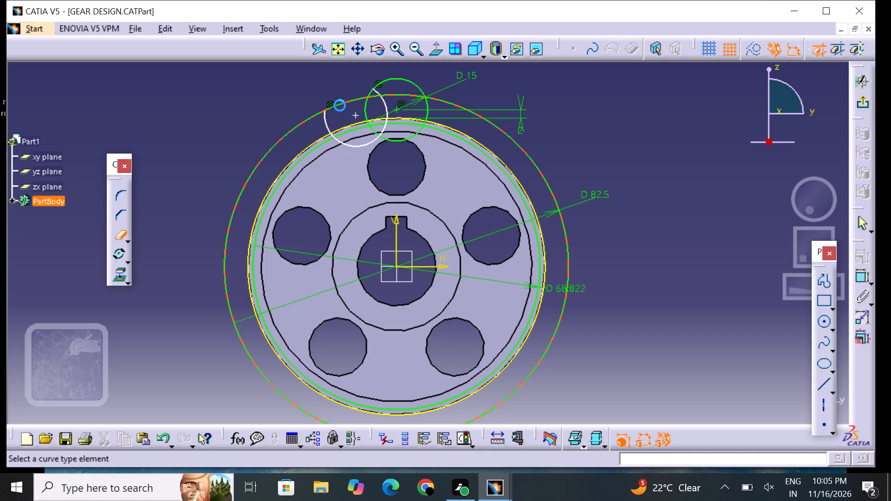
pyautogui.click(329, 128)
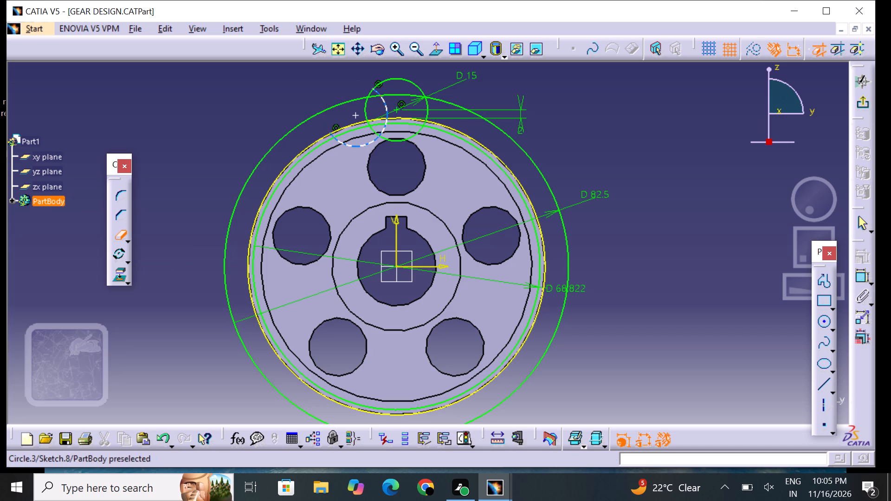
pyautogui.click(355, 146)
pyautogui.click(386, 126)
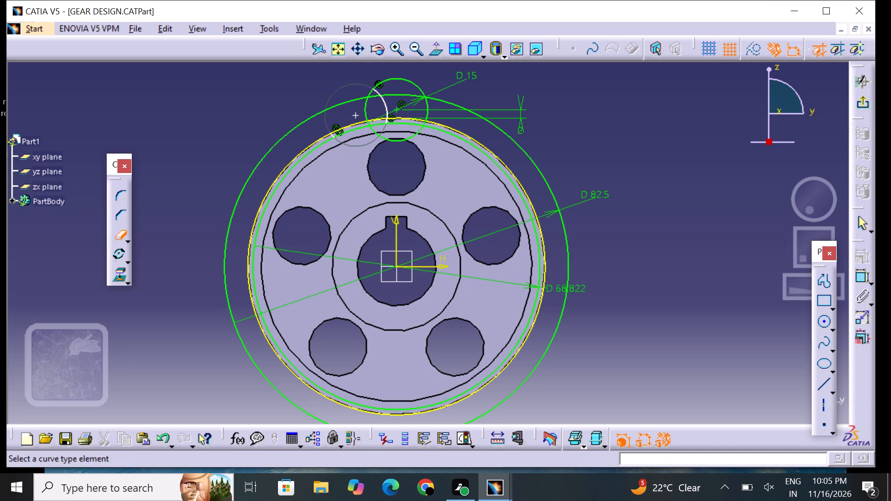
# Trim the 15 mm circle to the opposite tooth flank and the 82.5 mm circle to the short tip arc between the flanks.
pyautogui.click(421, 133)
pyautogui.click(426, 105)
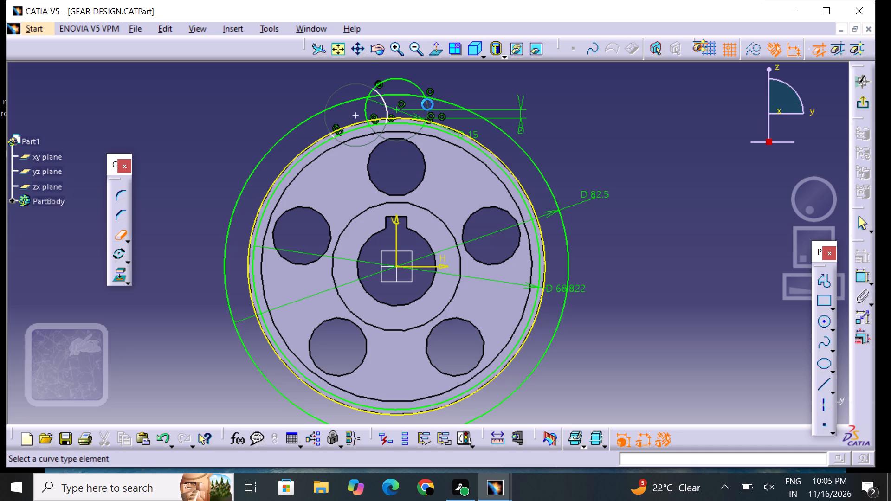
pyautogui.click(411, 83)
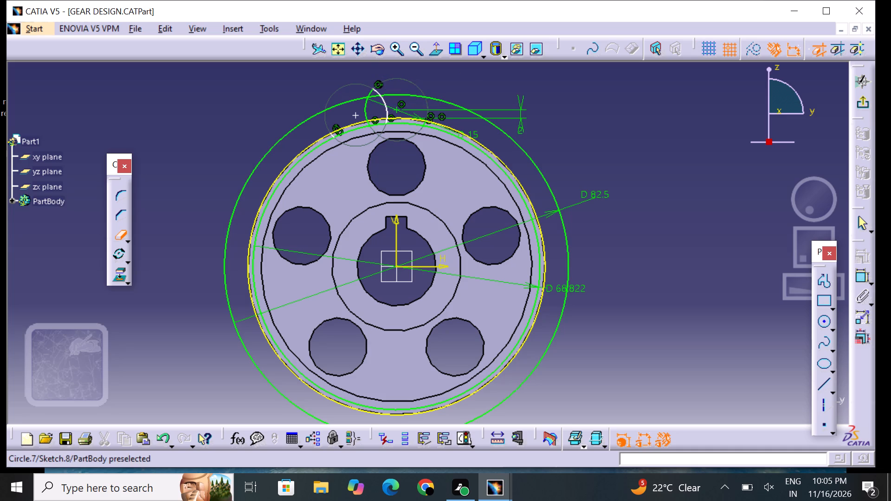
pyautogui.click(411, 93)
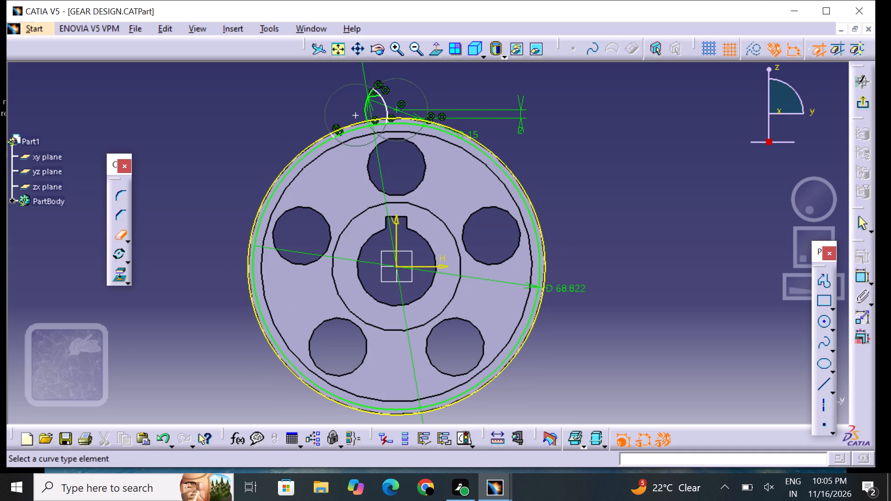
# Trim off the flank arc ends that project beyond the 82.5 mm tip arc.
pyautogui.click(399, 47)
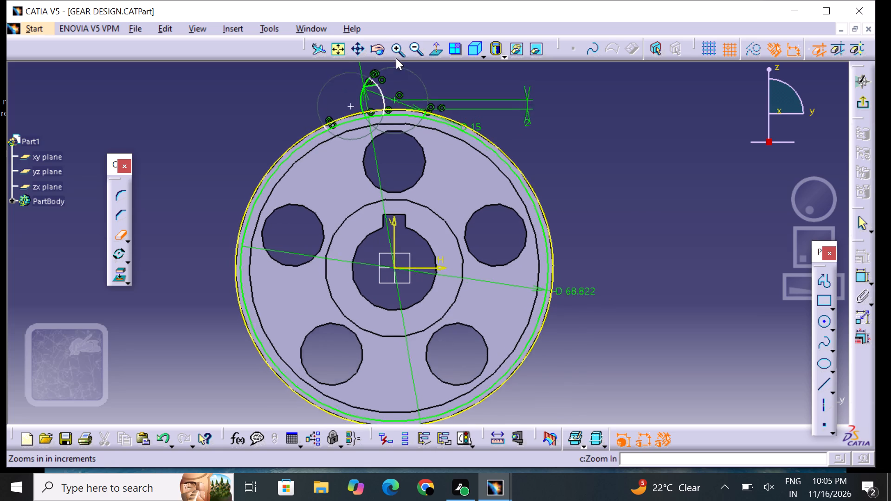
pyautogui.moveTo(394, 71); pyautogui.dragTo(405, 182, button='middle')
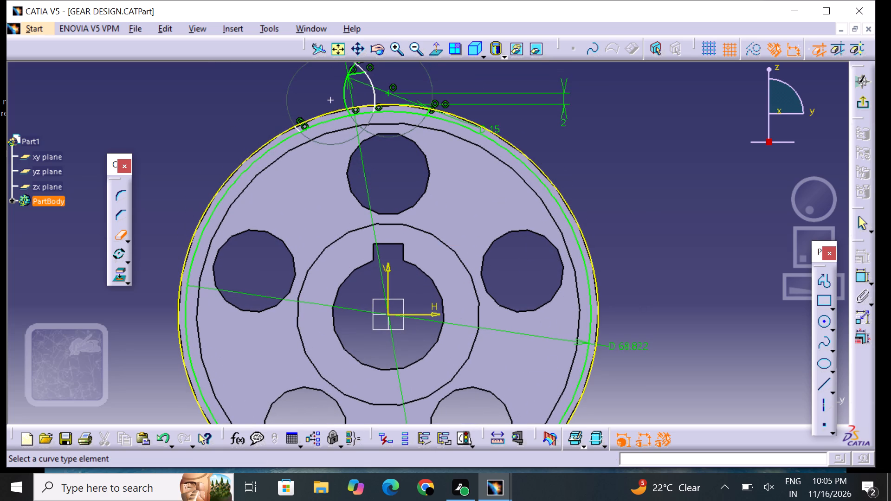
pyautogui.click(361, 69)
pyautogui.click(353, 66)
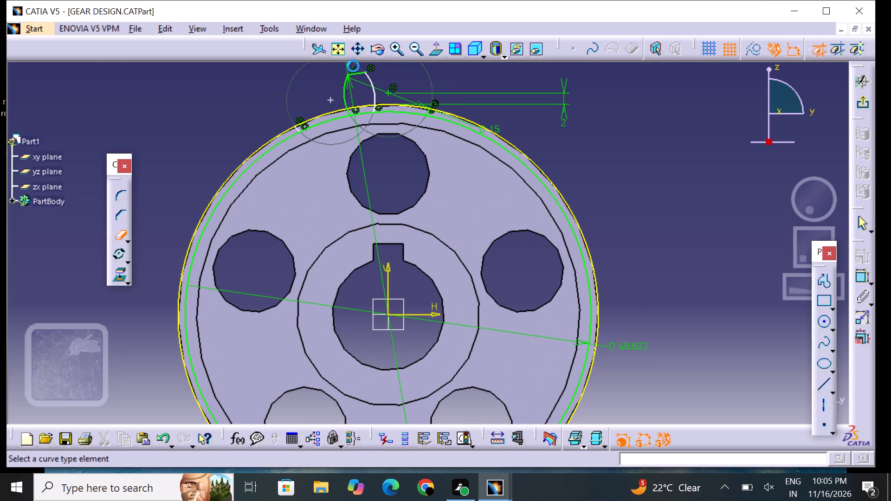
pyautogui.moveTo(389, 72); pyautogui.dragTo(397, 111, button='middle')
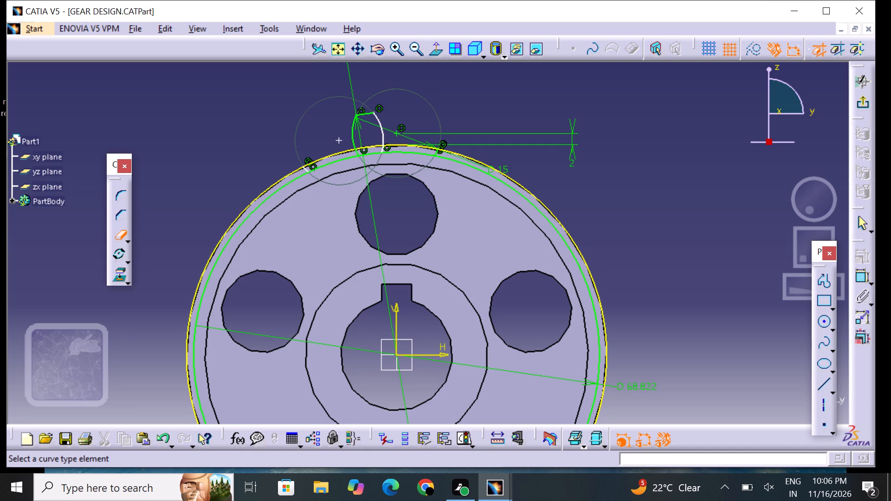
pyautogui.click(399, 54)
pyautogui.moveTo(400, 115); pyautogui.dragTo(364, 207, button='middle')
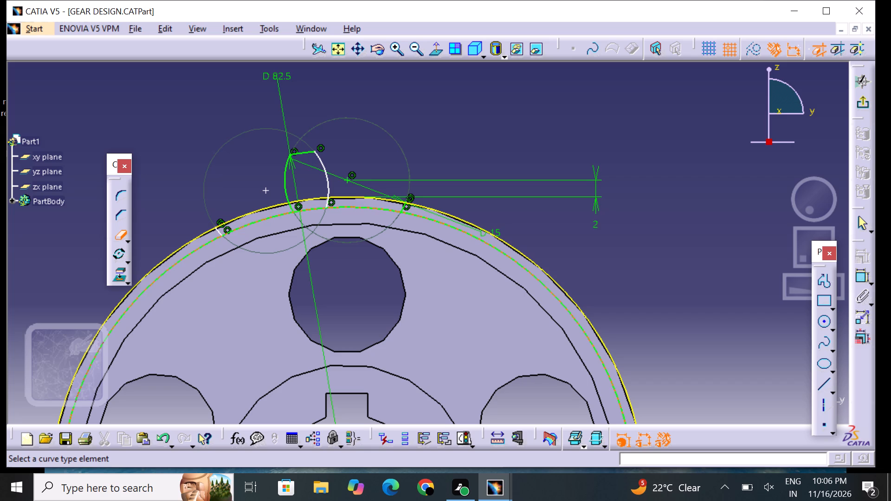
pyautogui.moveTo(258, 130); pyautogui.dragTo(321, 187)
pyautogui.click(213, 113)
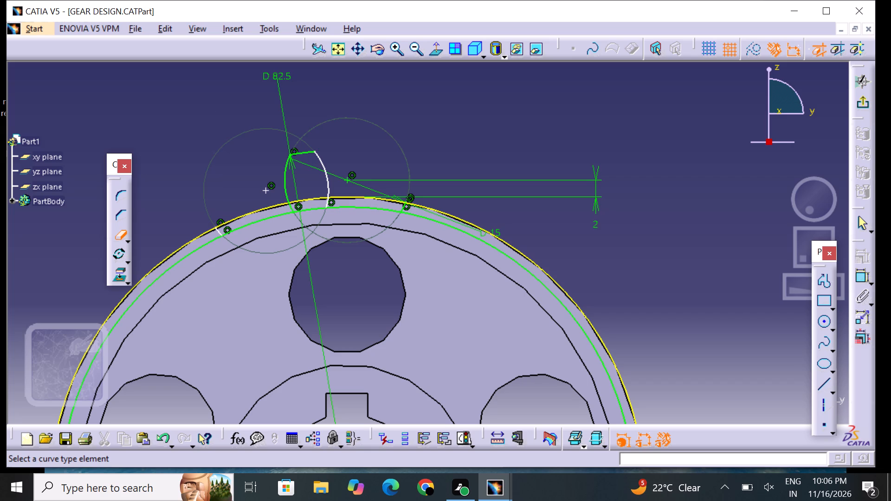
pyautogui.click(117, 235)
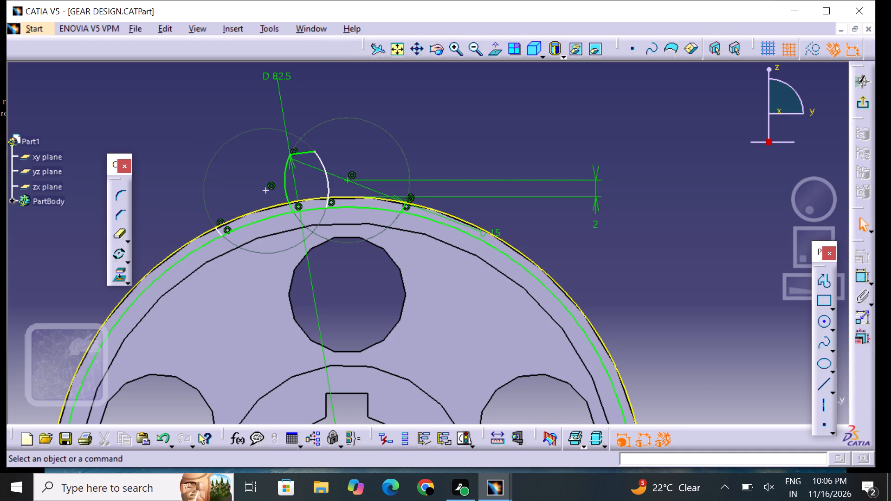
# Mirror the tooth's flanks and tip arc about the sketch's vertical axis.
pyautogui.moveTo(268, 119); pyautogui.dragTo(352, 215)
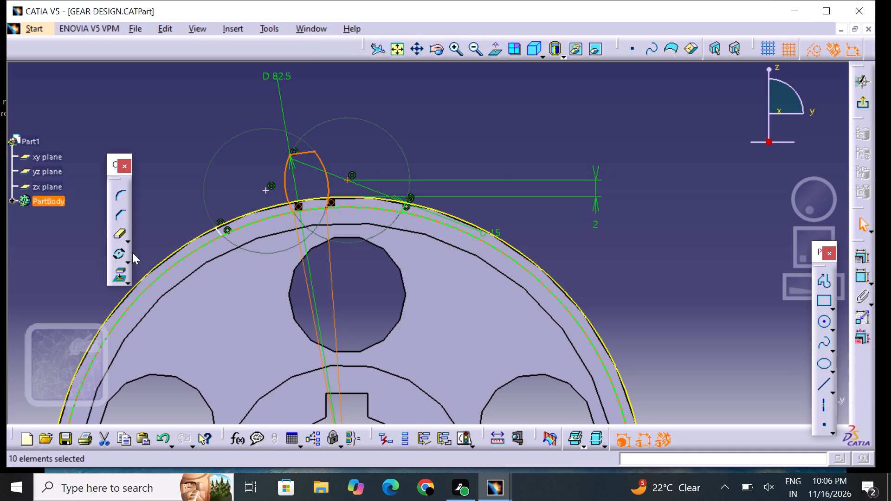
pyautogui.click(125, 260)
pyautogui.click(147, 272)
pyautogui.moveTo(258, 301); pyautogui.dragTo(226, 191, button='middle')
pyautogui.click(316, 341)
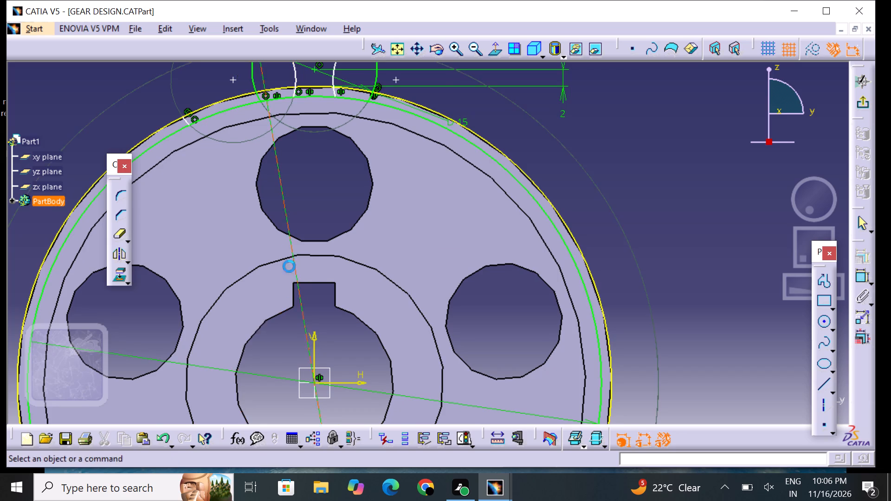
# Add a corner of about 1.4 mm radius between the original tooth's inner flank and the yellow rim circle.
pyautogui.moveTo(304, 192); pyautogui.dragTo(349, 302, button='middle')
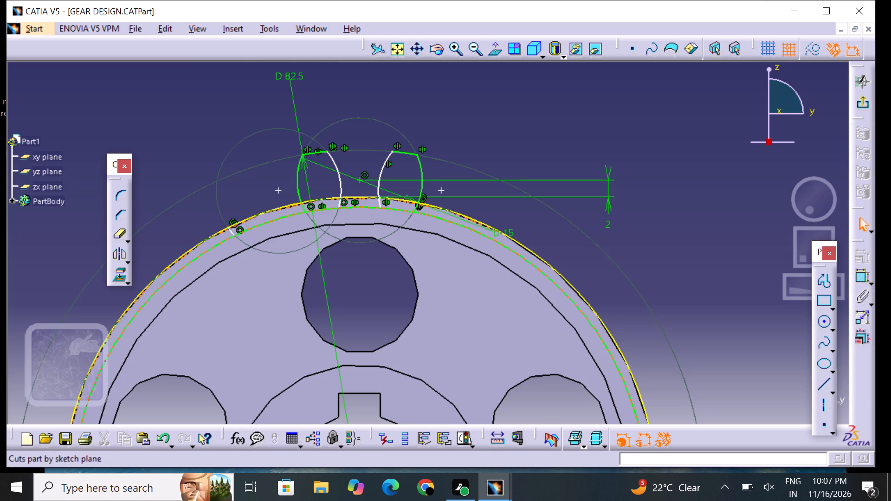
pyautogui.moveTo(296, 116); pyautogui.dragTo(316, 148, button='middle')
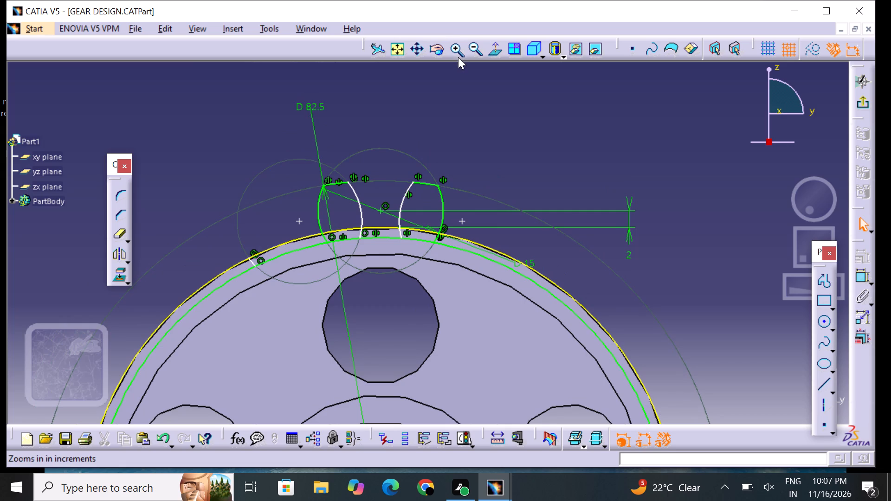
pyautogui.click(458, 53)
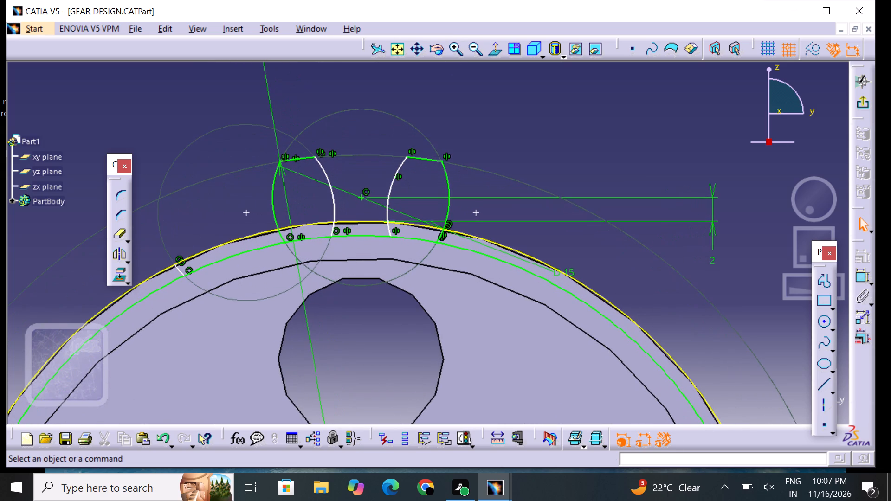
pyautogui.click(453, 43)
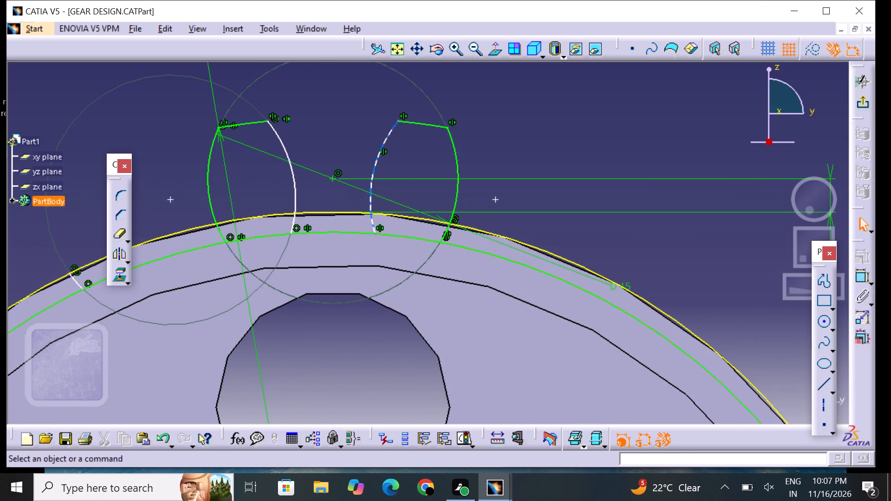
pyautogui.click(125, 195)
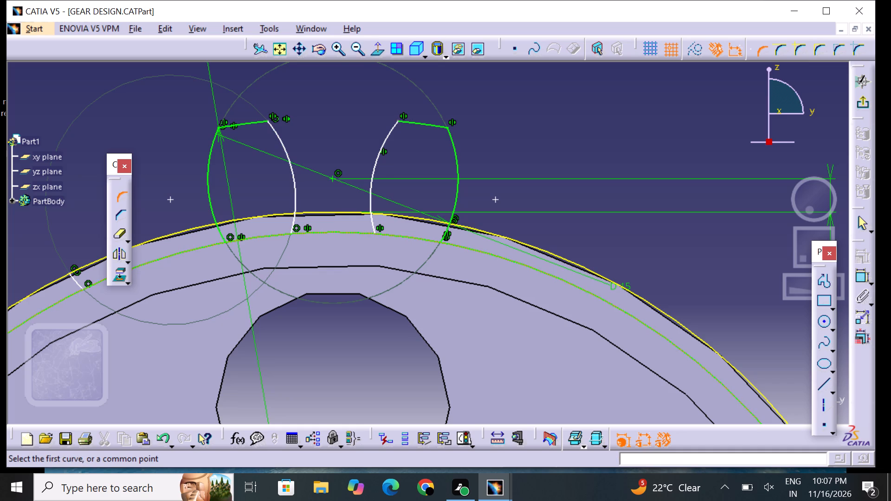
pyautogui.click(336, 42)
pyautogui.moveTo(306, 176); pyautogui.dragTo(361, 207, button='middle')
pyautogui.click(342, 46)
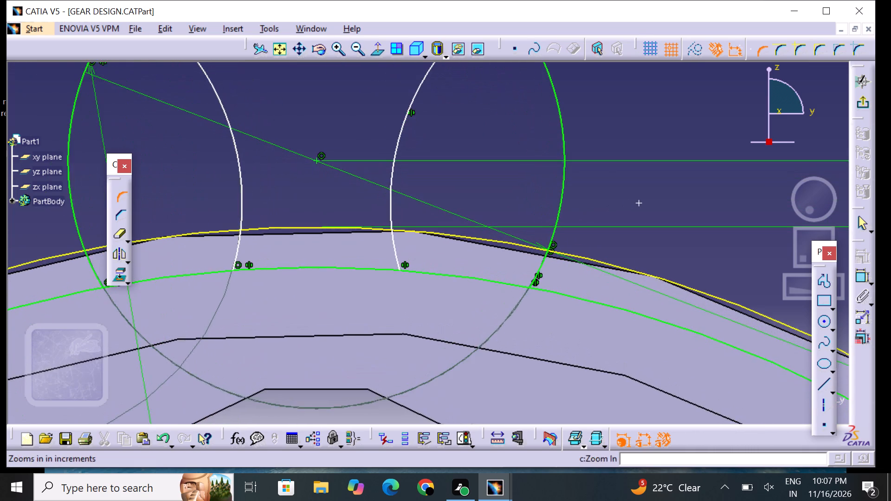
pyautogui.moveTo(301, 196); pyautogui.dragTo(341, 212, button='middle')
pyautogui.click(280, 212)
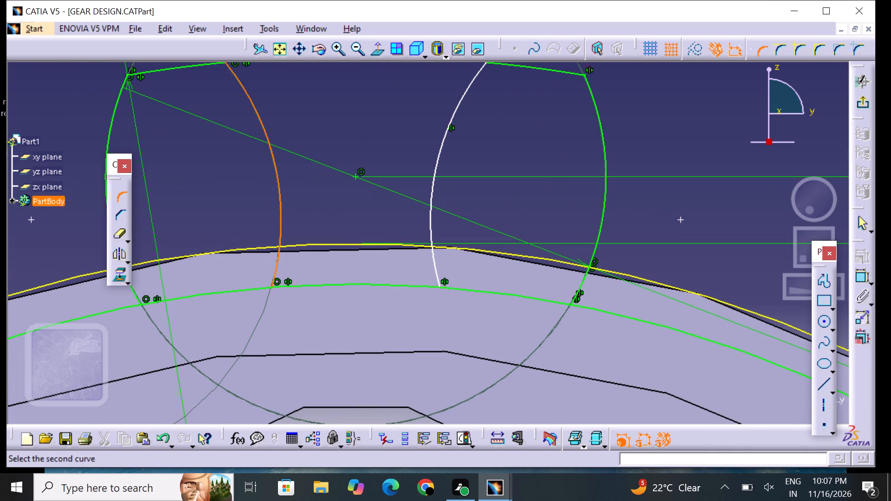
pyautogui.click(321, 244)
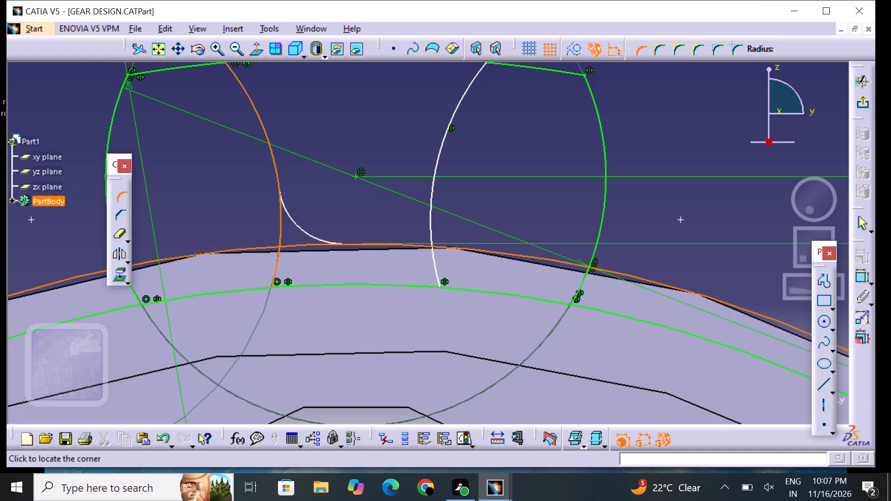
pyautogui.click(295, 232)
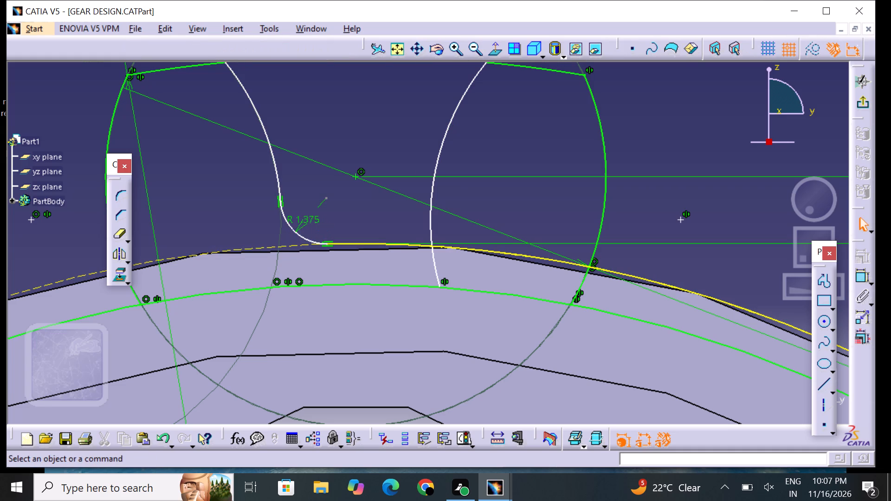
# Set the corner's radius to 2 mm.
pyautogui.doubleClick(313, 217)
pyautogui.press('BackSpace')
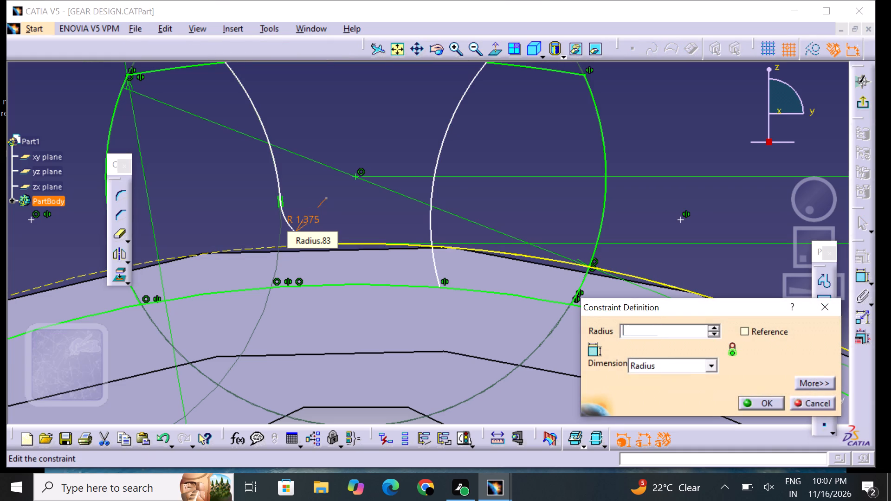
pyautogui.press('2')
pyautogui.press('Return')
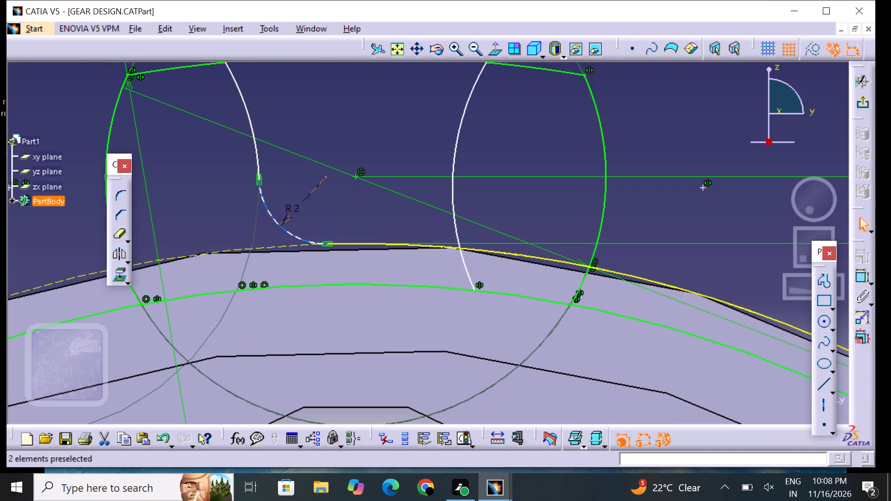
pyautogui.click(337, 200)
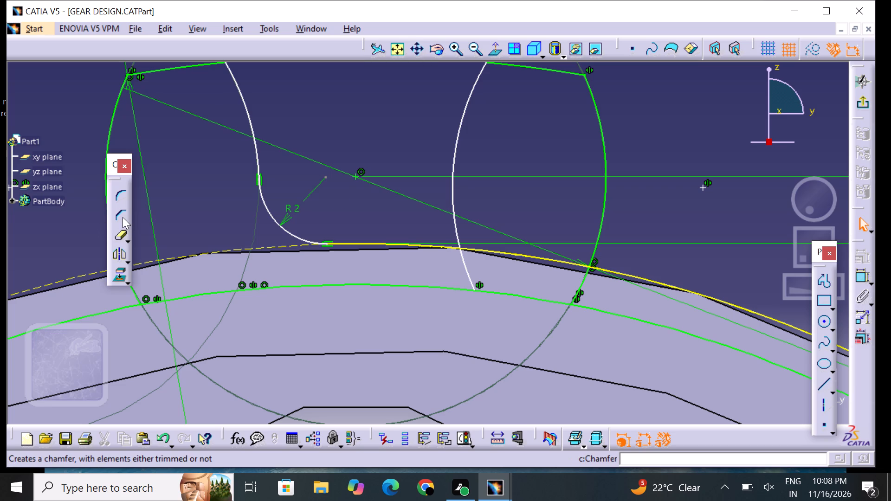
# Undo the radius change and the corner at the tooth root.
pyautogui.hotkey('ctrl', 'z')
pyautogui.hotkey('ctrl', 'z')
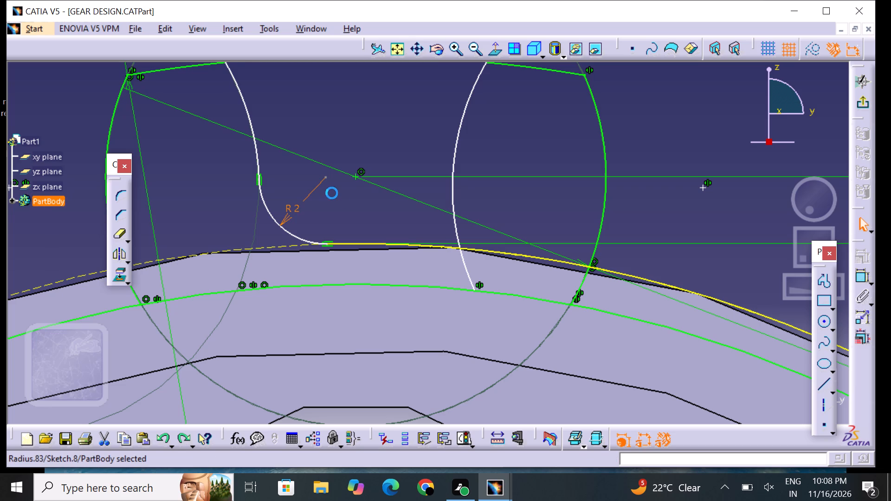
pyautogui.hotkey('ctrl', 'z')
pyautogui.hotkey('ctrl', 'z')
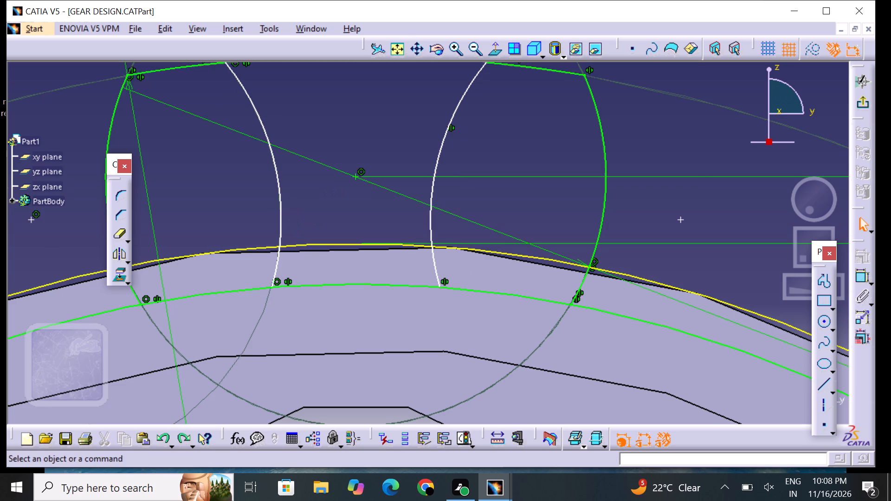
# Quick Trim the four flank ends of both teeth that extend inside the yellow rim circle.
pyautogui.doubleClick(122, 231)
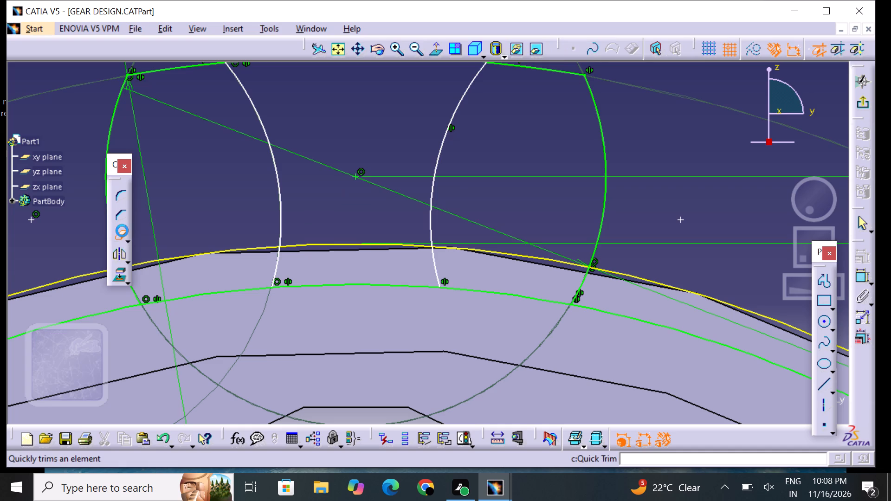
pyautogui.click(135, 291)
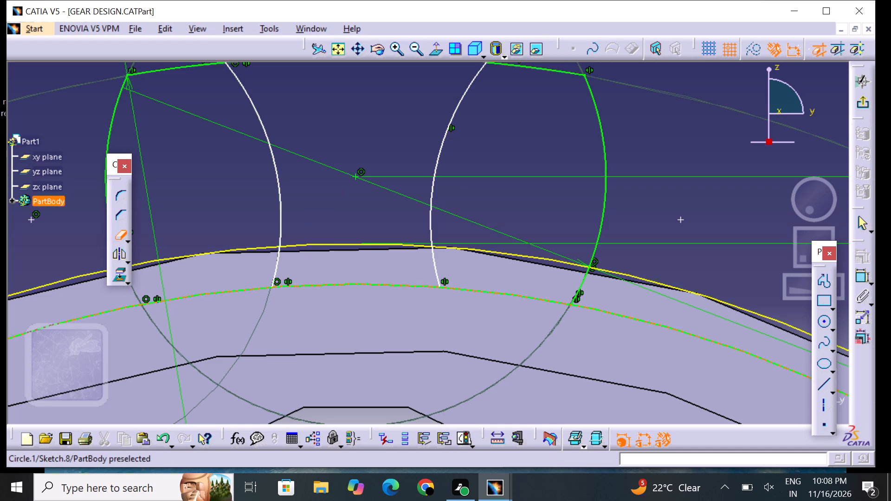
pyautogui.click(276, 267)
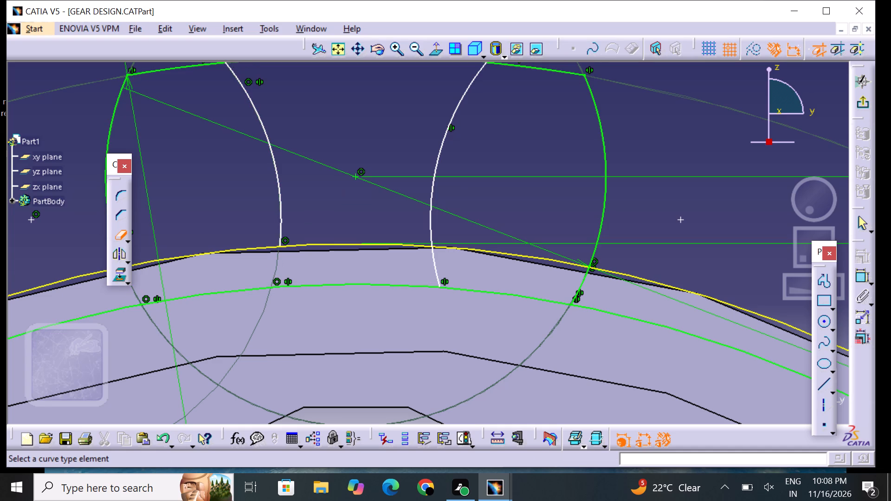
pyautogui.click(437, 266)
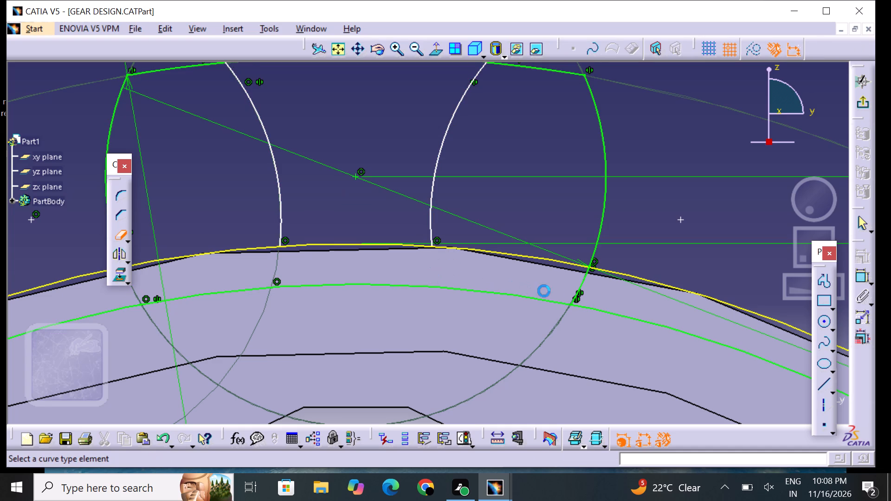
pyautogui.click(581, 288)
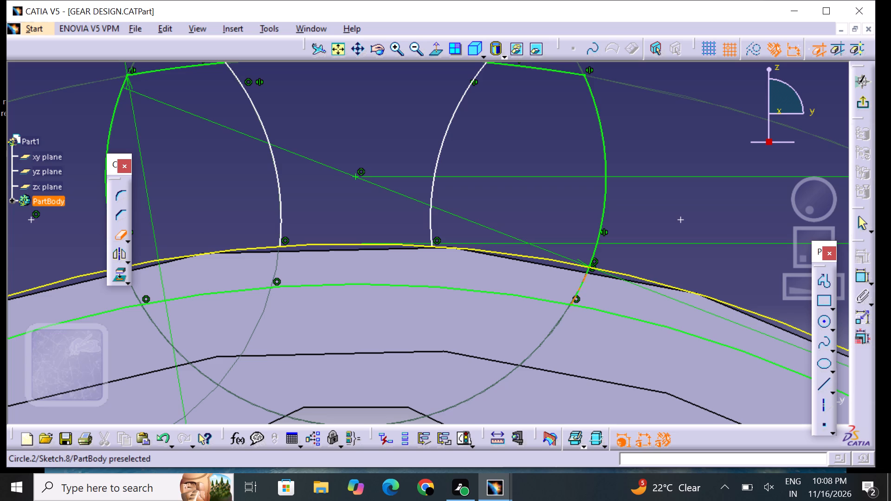
pyautogui.click(578, 288)
pyautogui.click(122, 233)
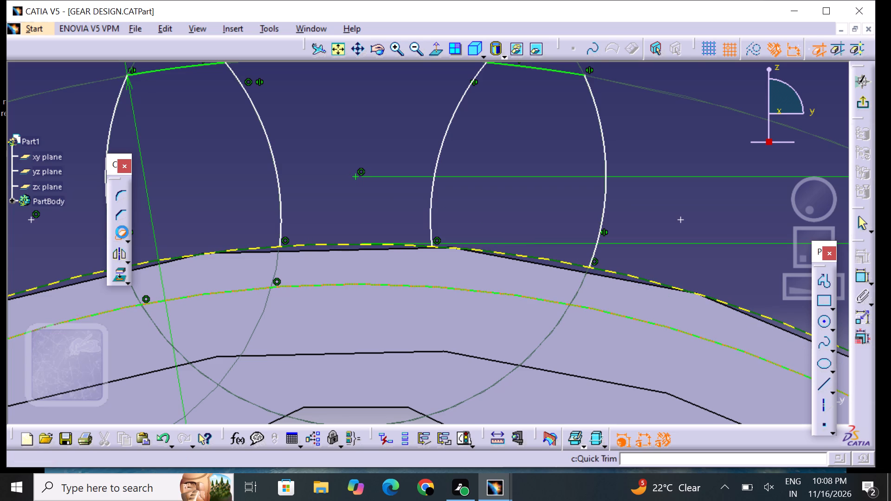
# Add a 2 mm radius corner between the original tooth's inner flank and the yellow rim circle.
pyautogui.click(126, 187)
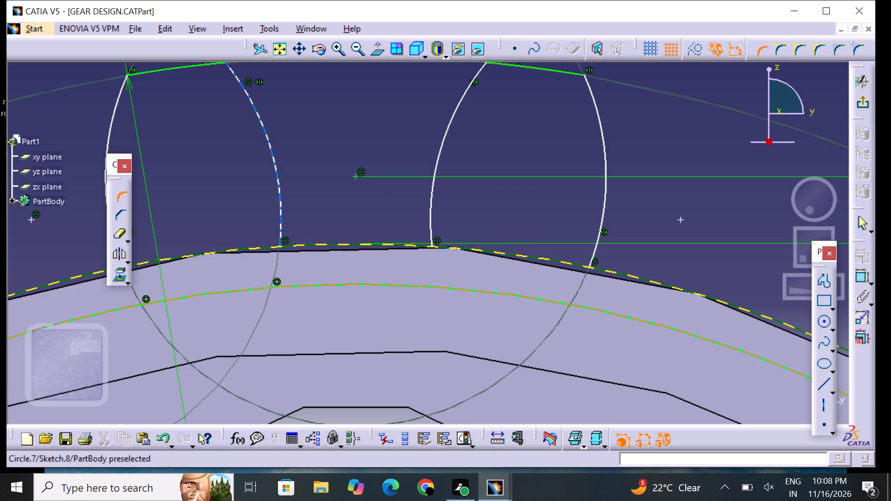
pyautogui.click(279, 225)
pyautogui.click(299, 244)
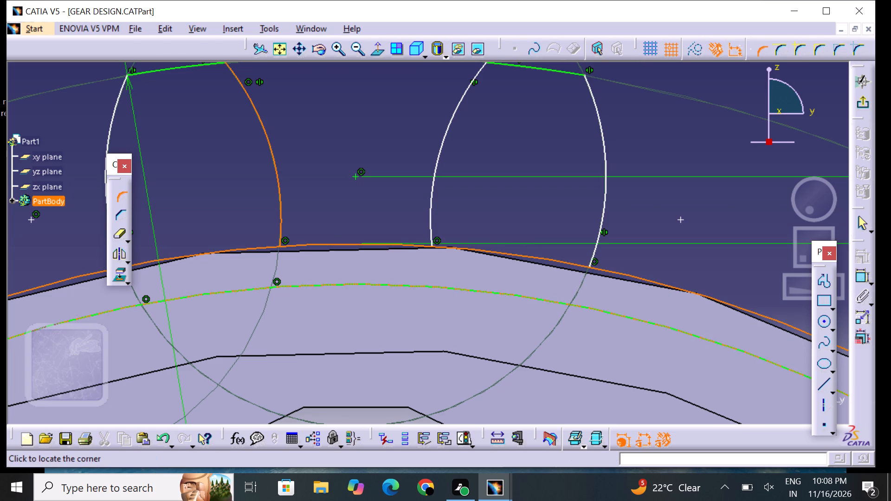
pyautogui.click(293, 238)
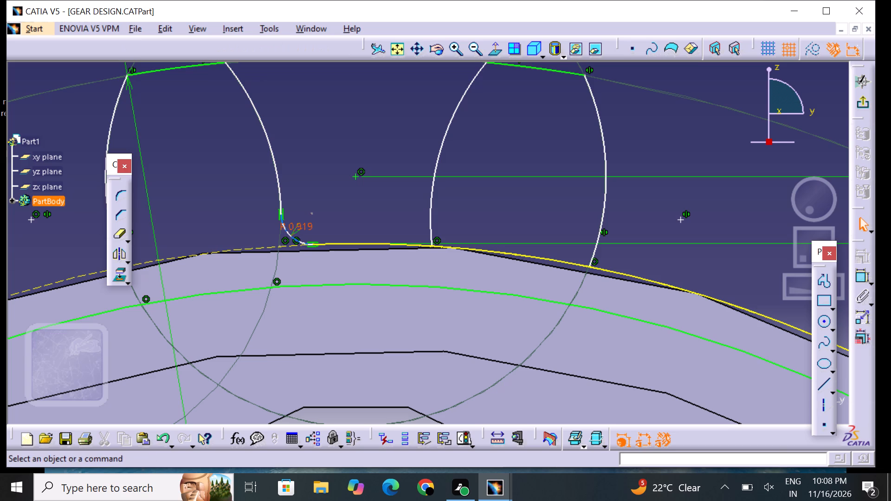
pyautogui.doubleClick(300, 229)
pyautogui.press('BackSpace')
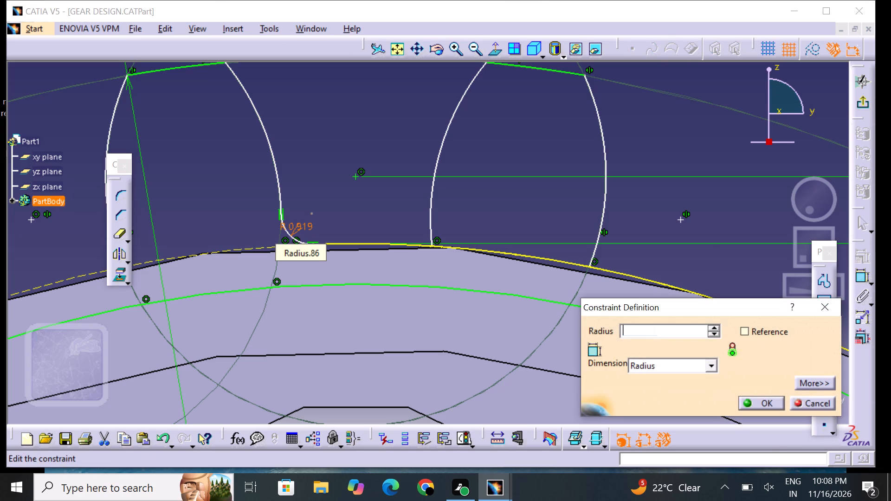
pyautogui.press('2')
pyautogui.press('Return')
pyautogui.click(342, 211)
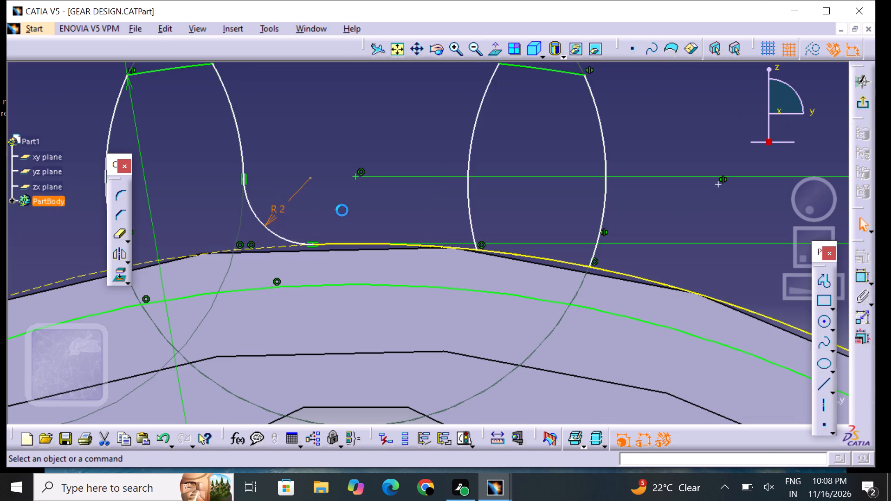
# Add a 2 mm radius corner between the mirrored tooth's inner flank and the yellow rim circle.
pyautogui.click(118, 188)
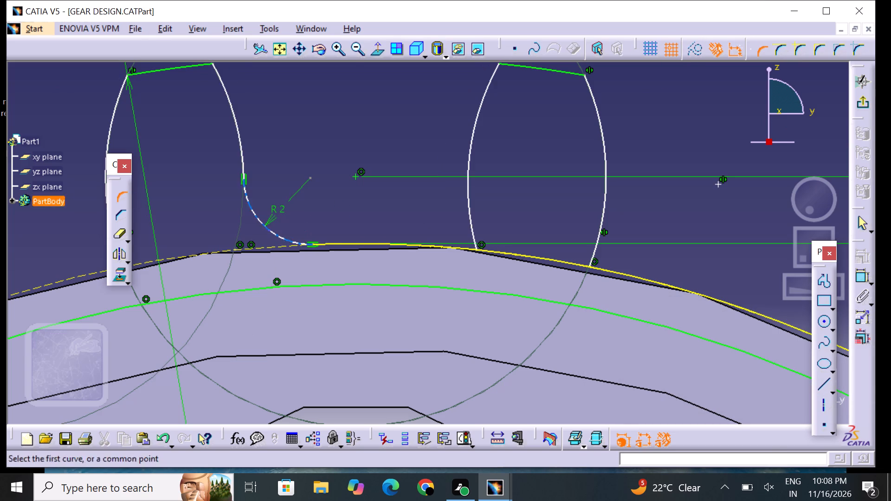
pyautogui.click(470, 230)
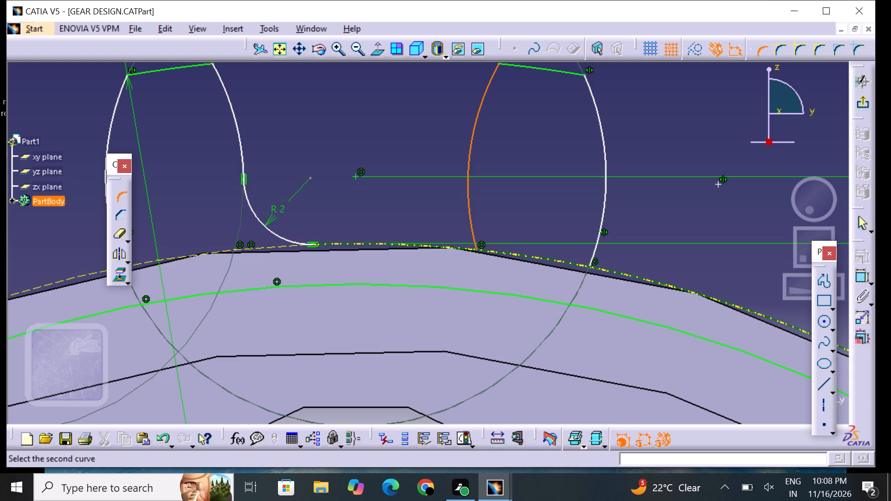
pyautogui.click(377, 245)
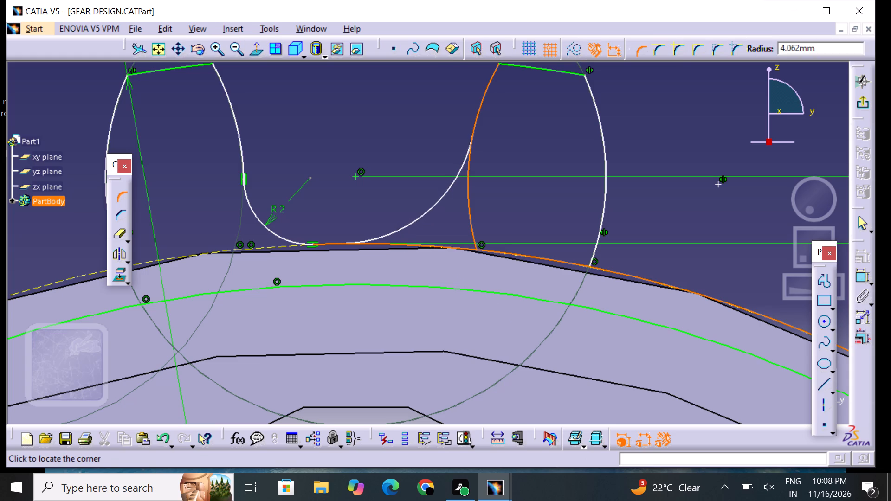
pyautogui.click(396, 238)
pyautogui.click(416, 190)
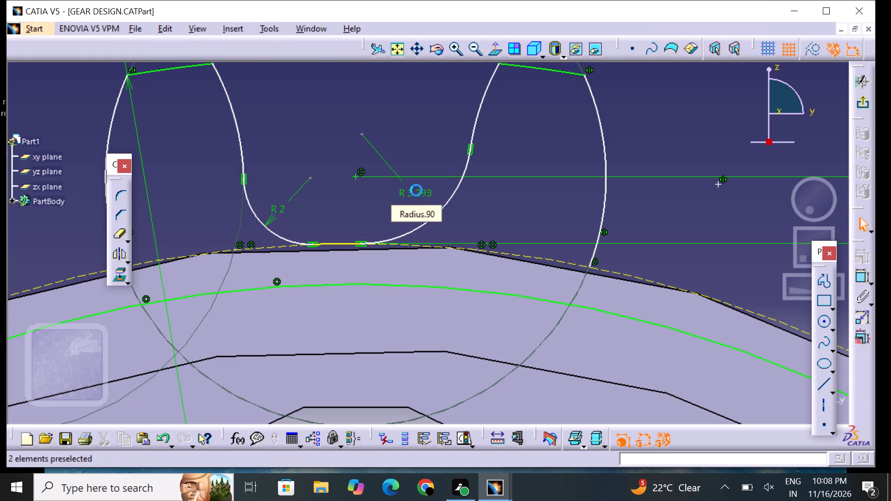
pyautogui.click(416, 190)
pyautogui.press('BackSpace')
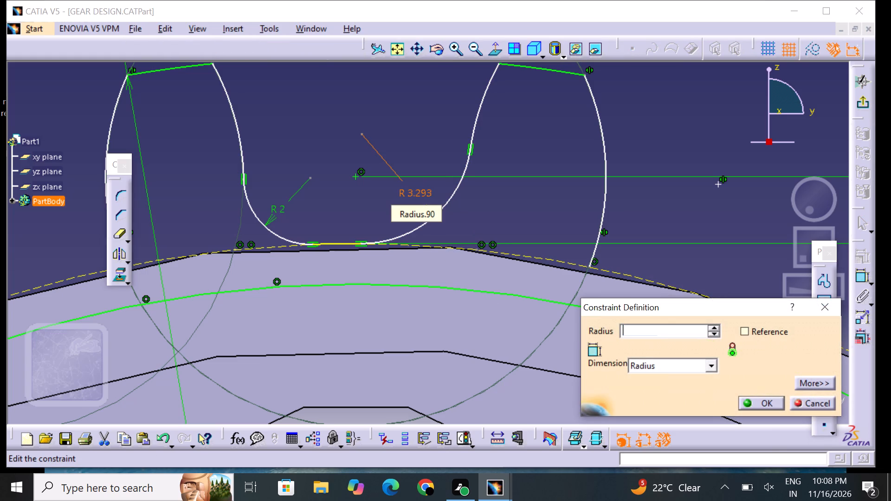
pyautogui.press('2')
pyautogui.press('Return')
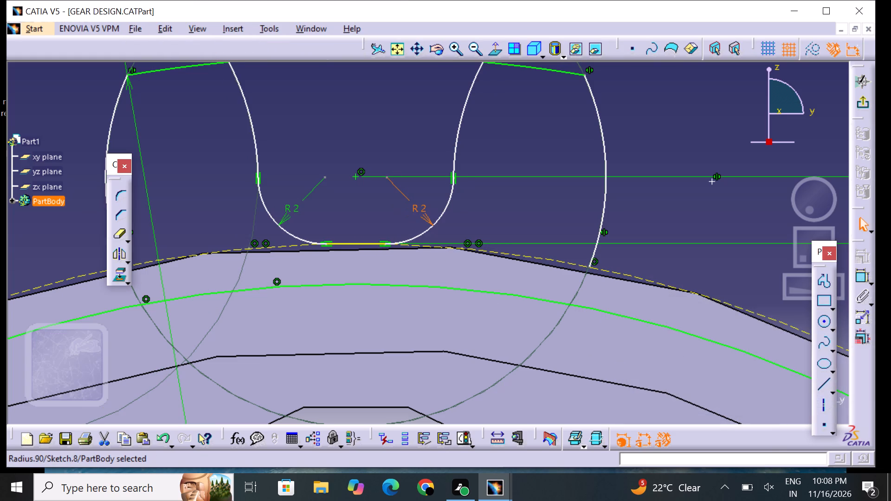
pyautogui.click(383, 144)
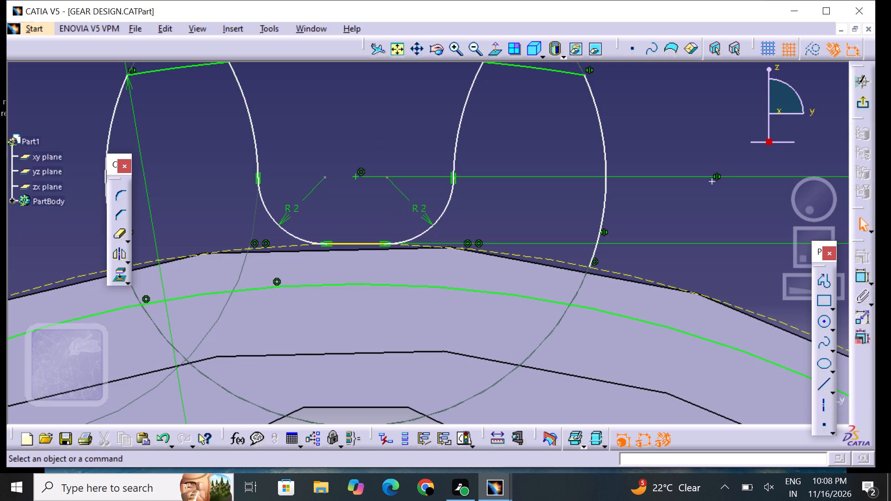
# Quick Trim away the original tooth's outer flank and tip arc, and the mirrored tooth's outer flank.
pyautogui.moveTo(360, 154); pyautogui.dragTo(428, 232, button='middle')
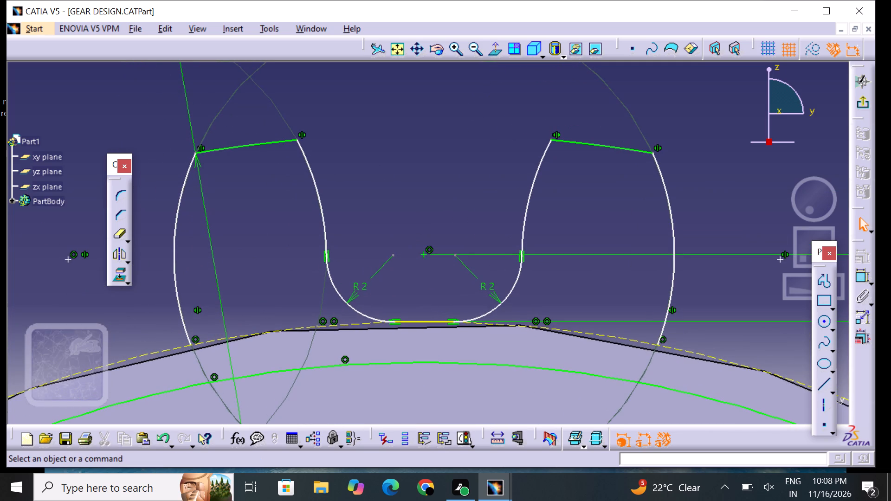
pyautogui.tripleClick(478, 51)
pyautogui.click(478, 51)
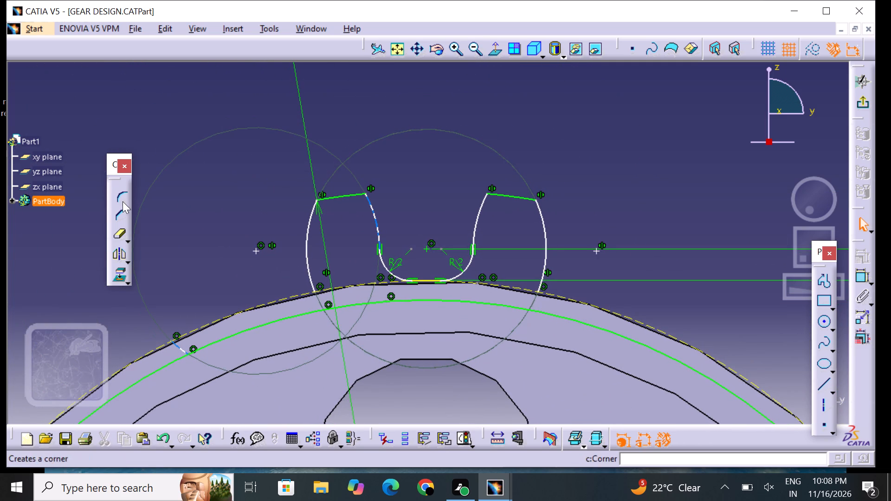
pyautogui.doubleClick(122, 235)
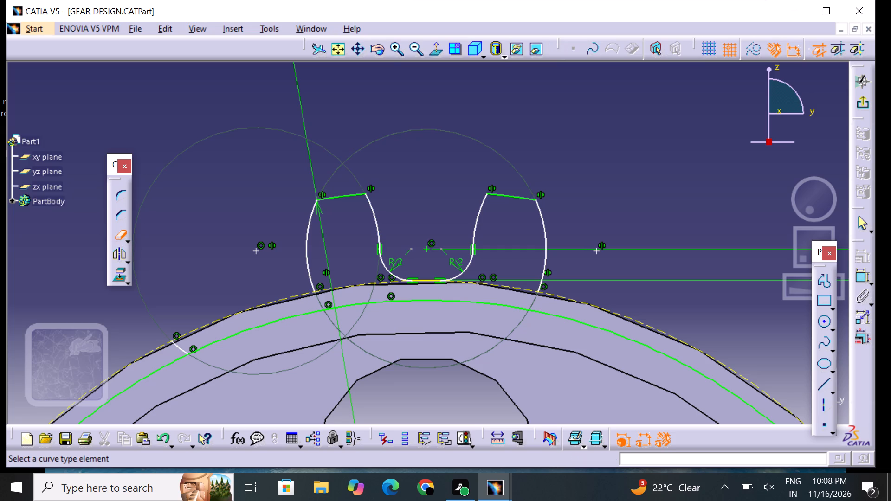
pyautogui.click(308, 238)
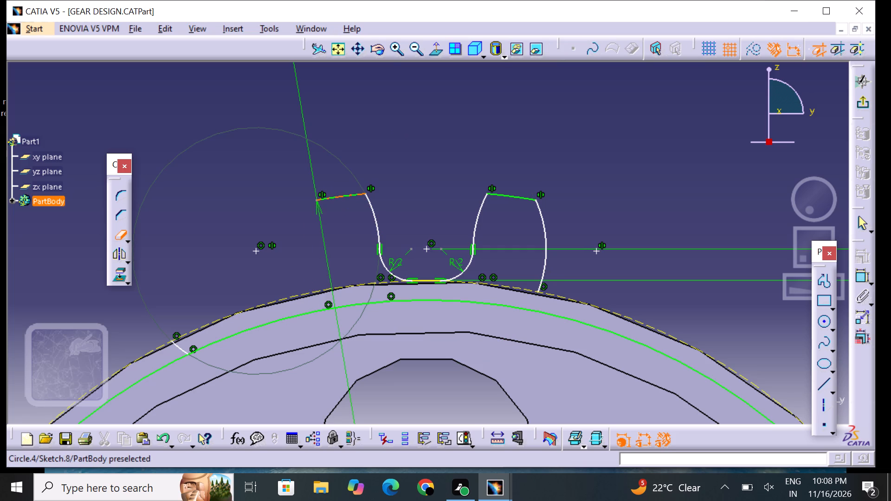
pyautogui.click(349, 195)
pyautogui.click(542, 230)
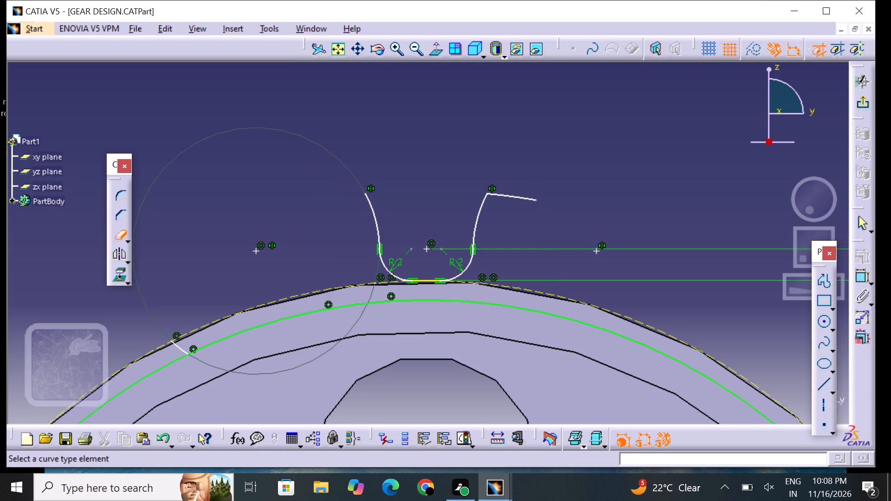
pyautogui.click(123, 233)
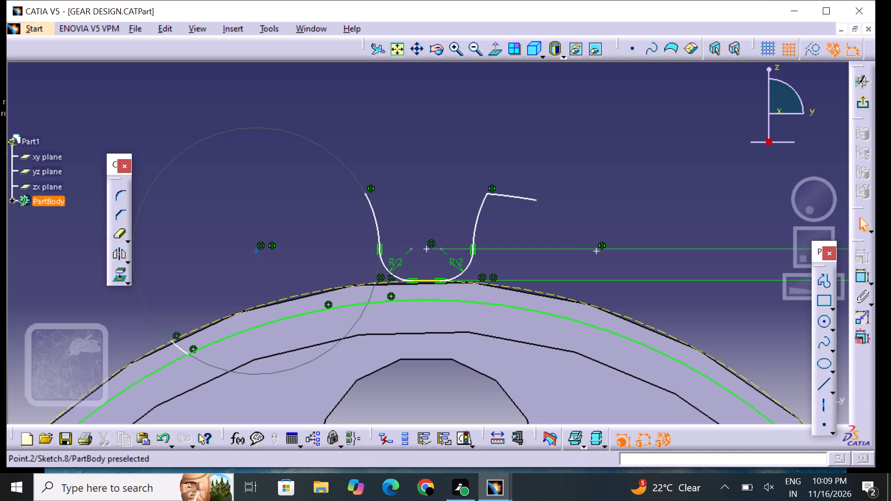
# Delete the centre point of the original tooth's inner flank circle and that circle's leftover arc segment on the rim.
pyautogui.click(254, 252)
pyautogui.rightClick(255, 252)
pyautogui.click(304, 223)
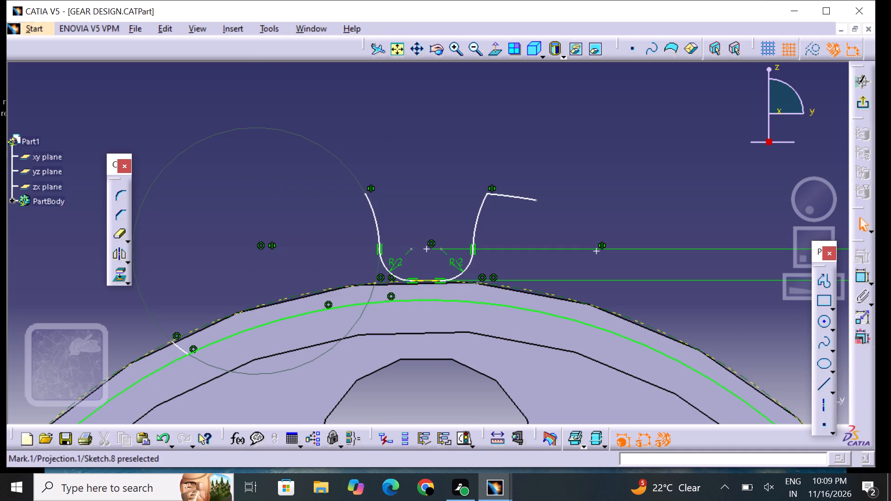
pyautogui.click(179, 348)
pyautogui.rightClick(179, 348)
pyautogui.click(226, 314)
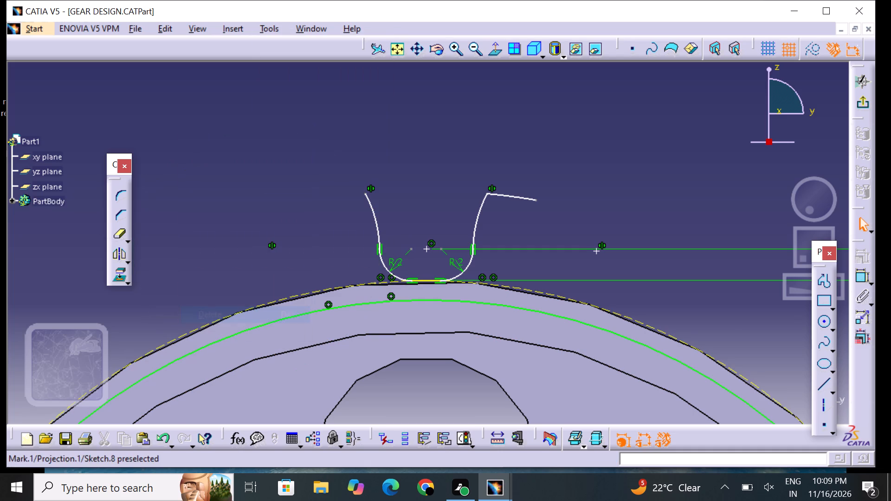
# Delete the leftover centre points in the tooth gap and of the mirrored tooth's inner flank circle.
pyautogui.click(426, 249)
pyautogui.rightClick(426, 249)
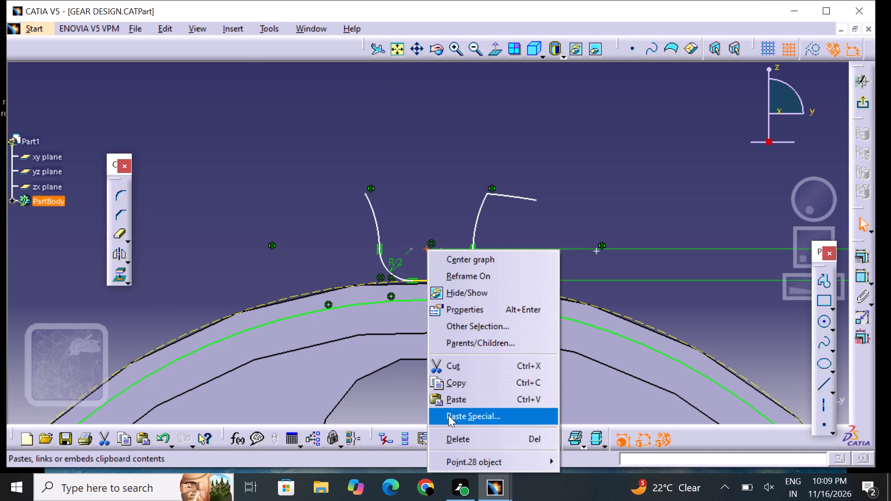
pyautogui.click(462, 438)
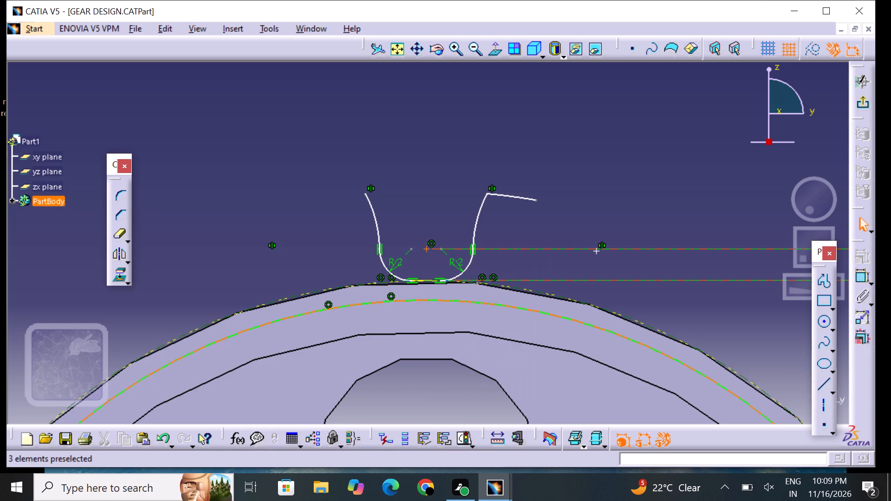
pyautogui.click(596, 252)
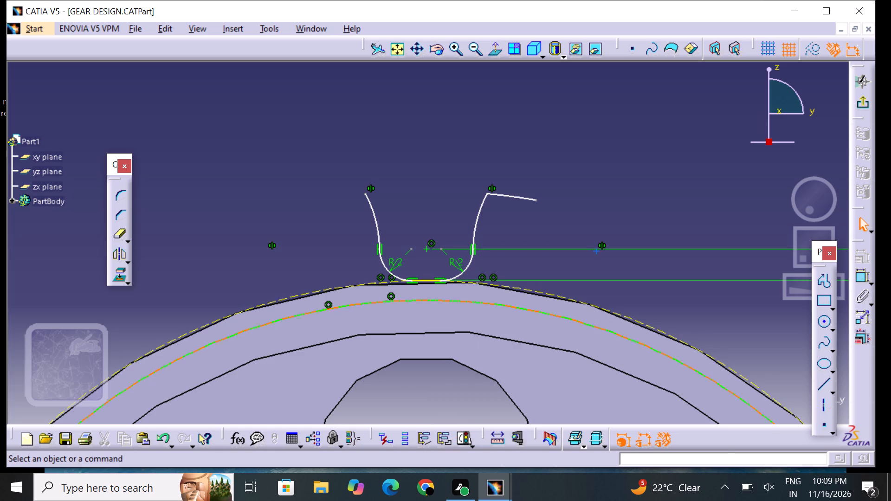
pyautogui.click(594, 250)
pyautogui.rightClick(594, 250)
pyautogui.click(626, 440)
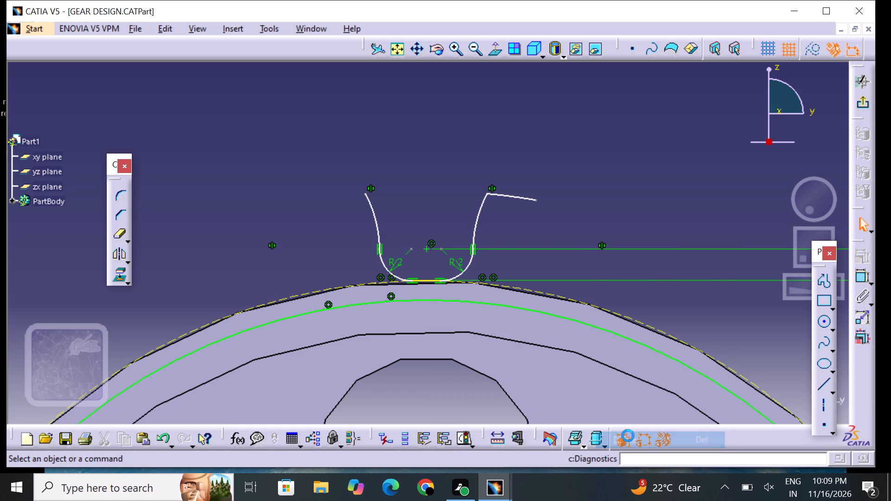
pyautogui.click(427, 248)
pyautogui.rightClick(427, 248)
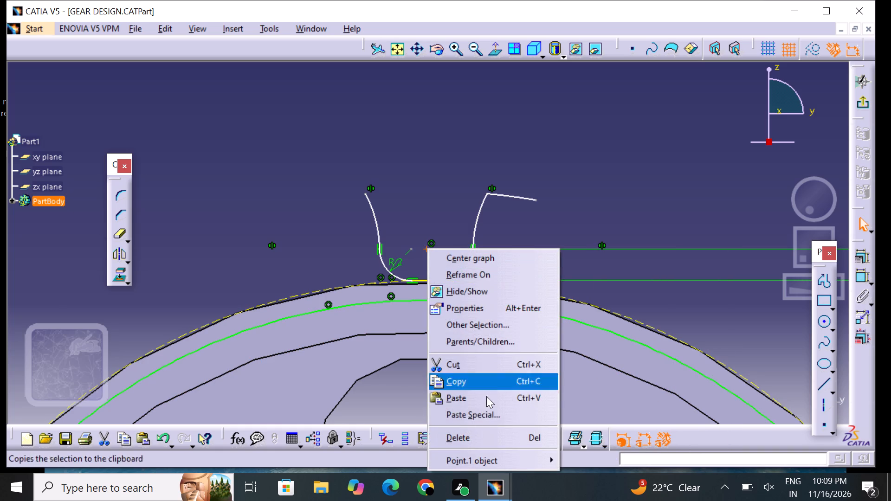
pyautogui.click(497, 438)
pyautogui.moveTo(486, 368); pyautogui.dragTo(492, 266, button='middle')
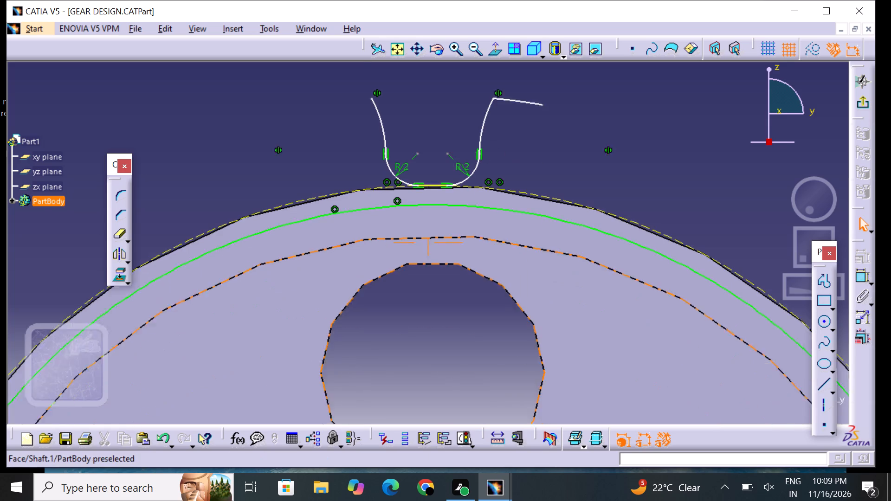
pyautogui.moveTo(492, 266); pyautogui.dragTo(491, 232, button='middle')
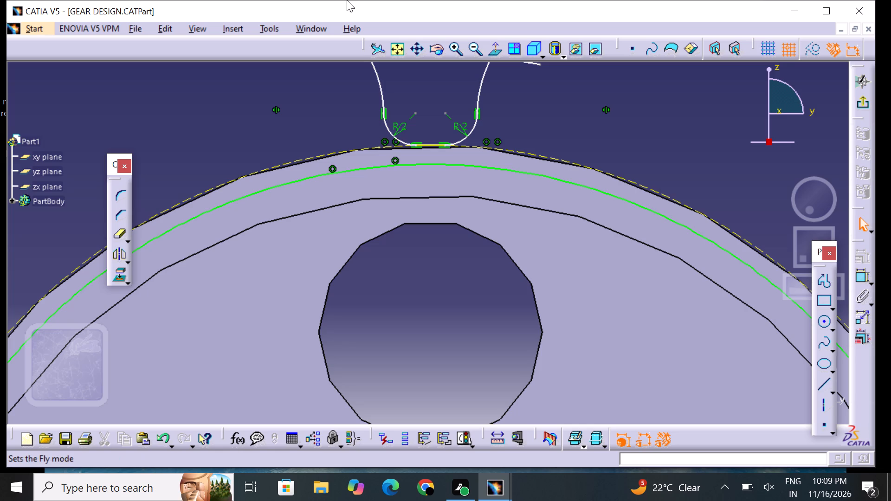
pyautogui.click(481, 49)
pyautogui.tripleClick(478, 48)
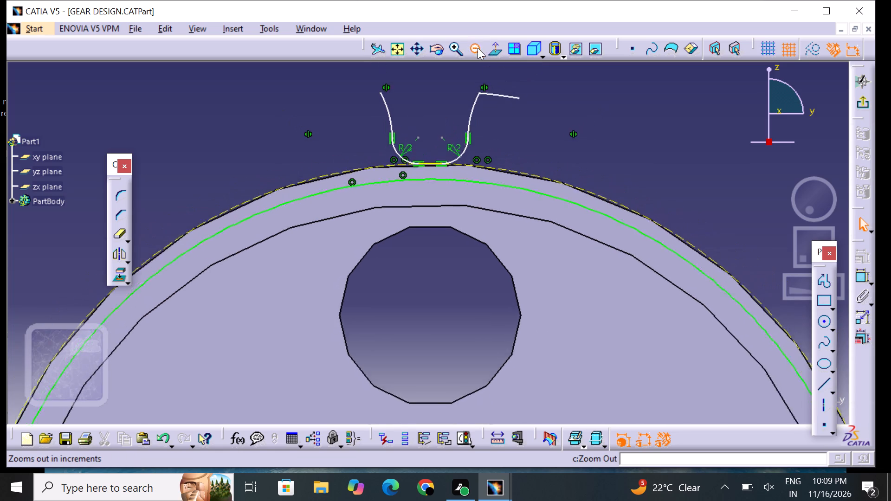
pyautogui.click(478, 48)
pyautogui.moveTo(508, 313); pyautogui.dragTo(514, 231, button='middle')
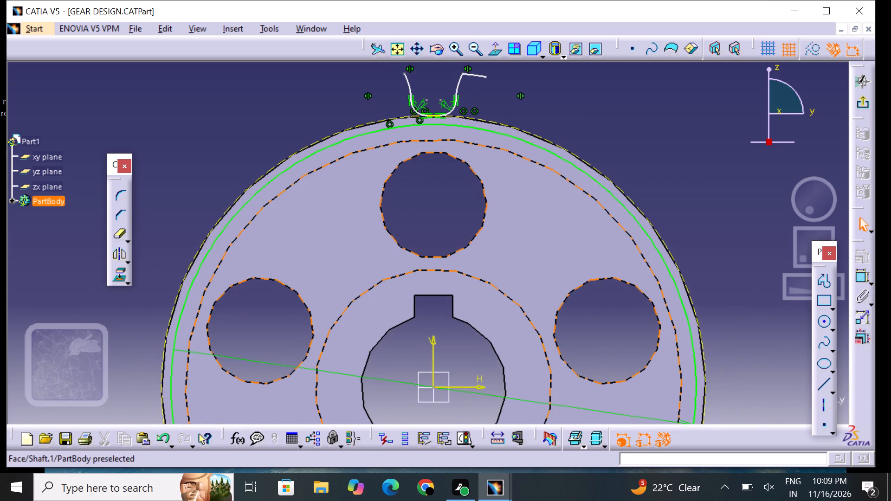
# Rotate the whole tooth-gap profile about the sketch origin in duplicate mode, with 23 instances and a 255deg angle.
pyautogui.moveTo(514, 237); pyautogui.dragTo(500, 265, button='middle')
pyautogui.moveTo(356, 84); pyautogui.dragTo(426, 118)
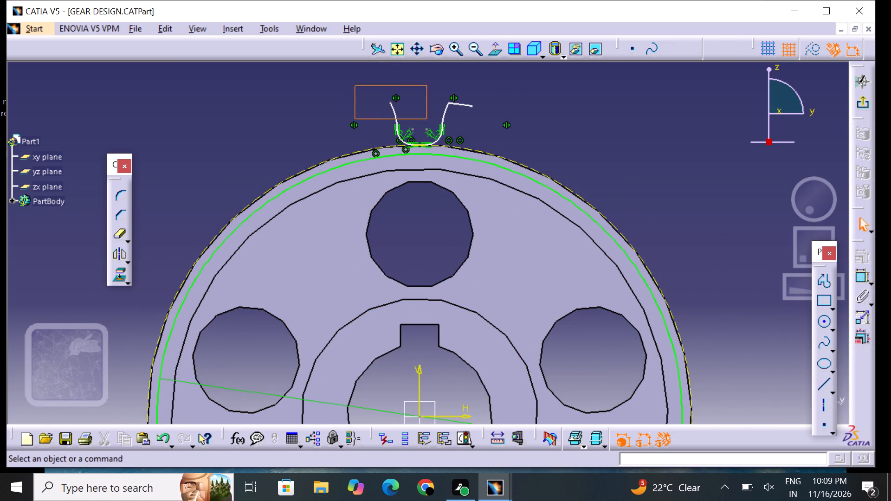
pyautogui.moveTo(426, 118); pyautogui.dragTo(475, 148)
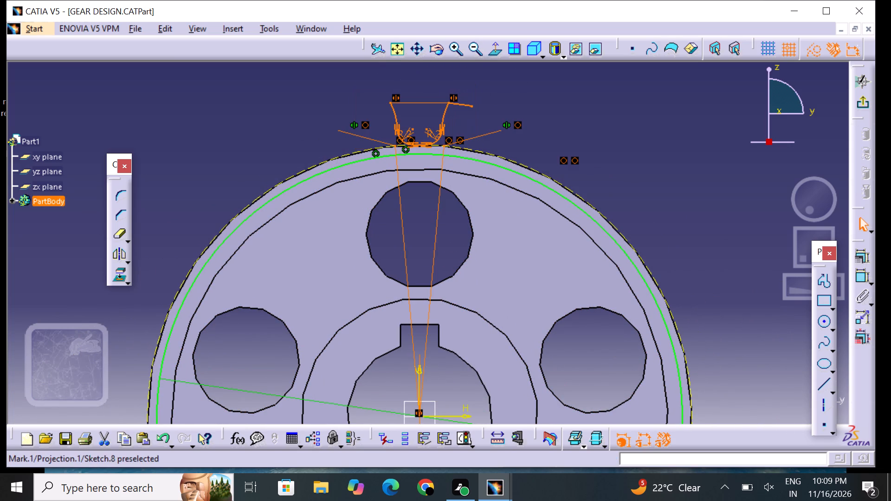
pyautogui.click(126, 257)
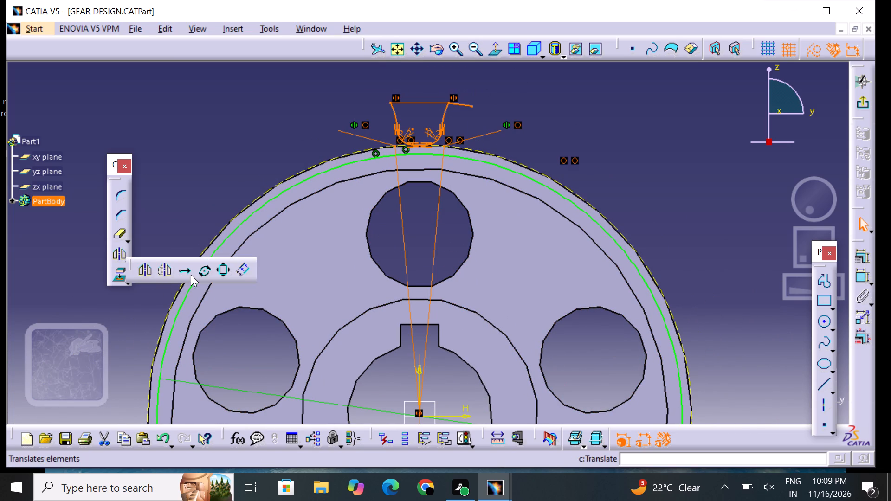
pyautogui.click(204, 274)
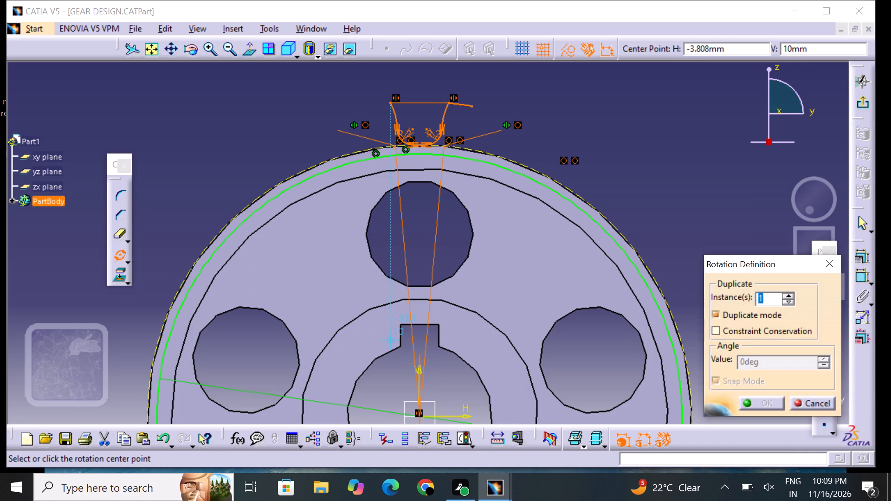
pyautogui.press('BackSpace')
pyautogui.write('23')
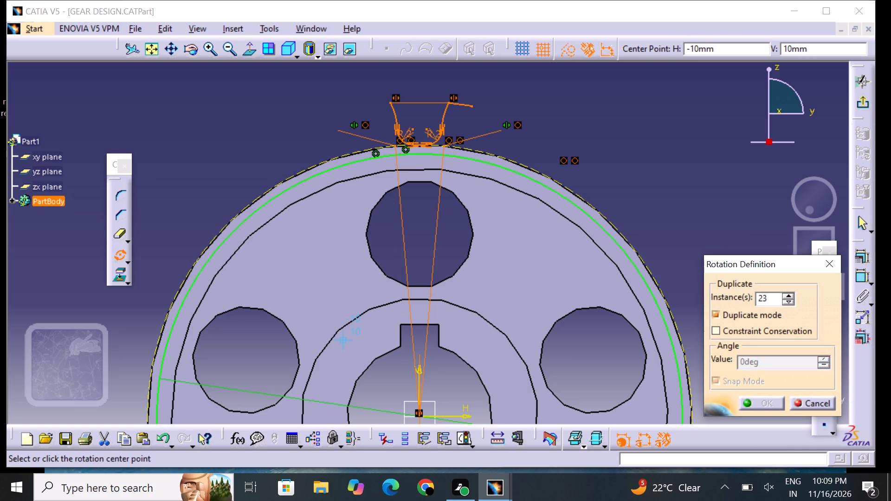
pyautogui.click(422, 414)
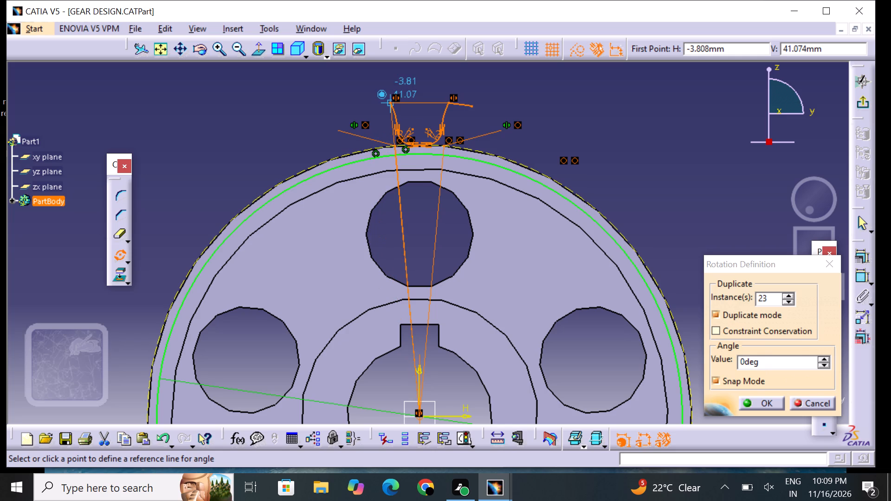
pyautogui.click(389, 102)
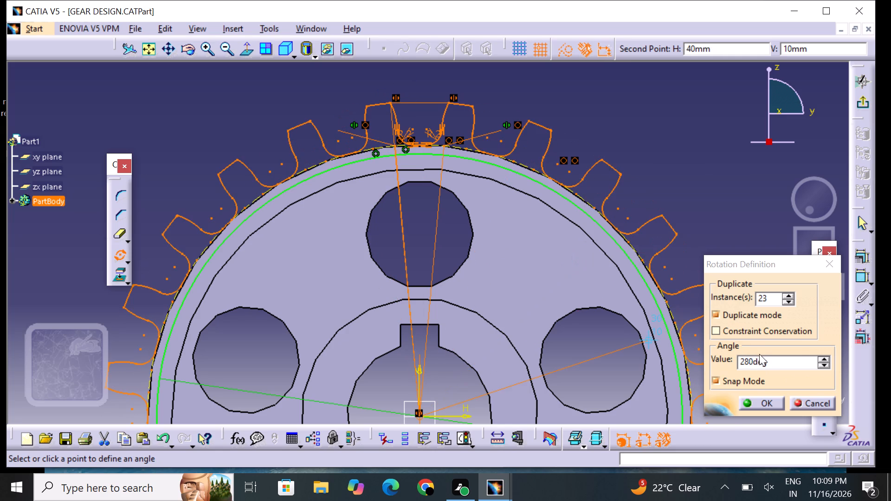
pyautogui.click(772, 360)
pyautogui.press('BackSpace')
pyautogui.press('BackSpace')
pyautogui.press('BackSpace')
pyautogui.press('BackSpace')
pyautogui.press('BackSpace')
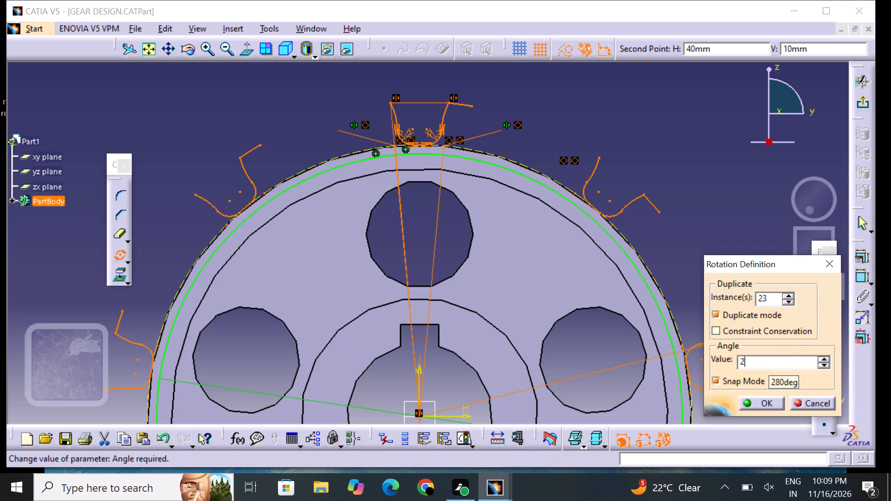
pyautogui.press('BackSpace')
pyautogui.write('255')
pyautogui.press('Return')
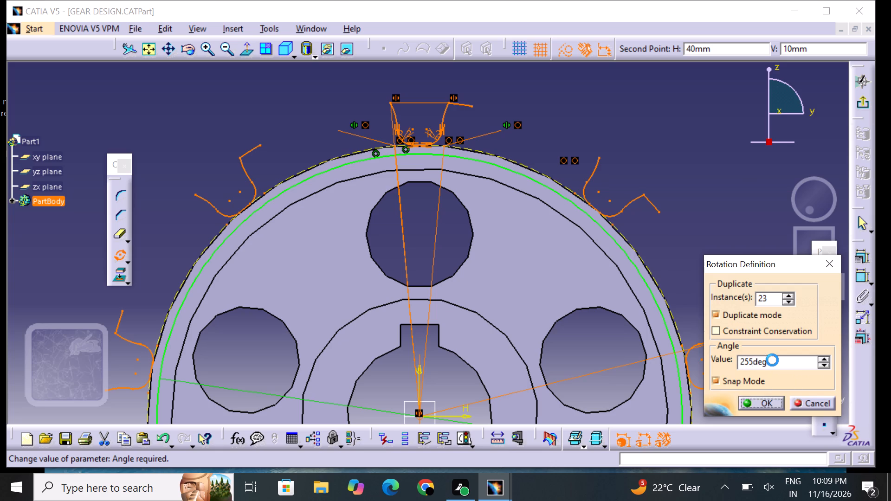
pyautogui.click(699, 187)
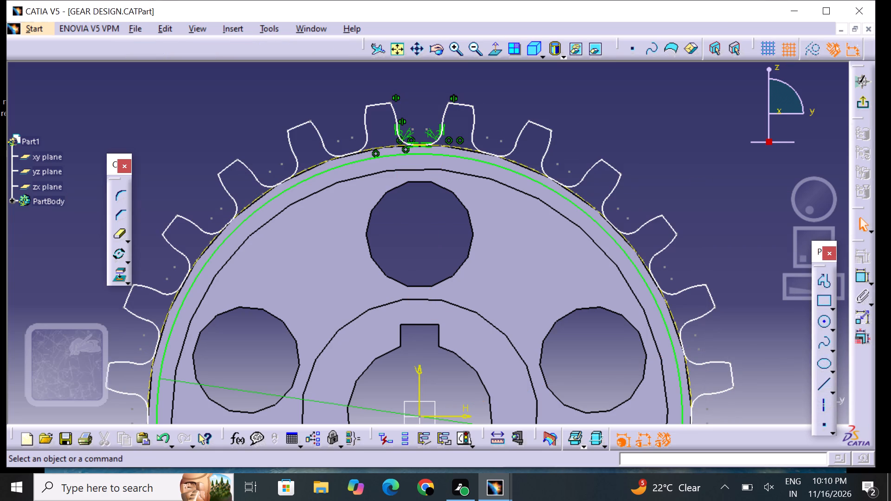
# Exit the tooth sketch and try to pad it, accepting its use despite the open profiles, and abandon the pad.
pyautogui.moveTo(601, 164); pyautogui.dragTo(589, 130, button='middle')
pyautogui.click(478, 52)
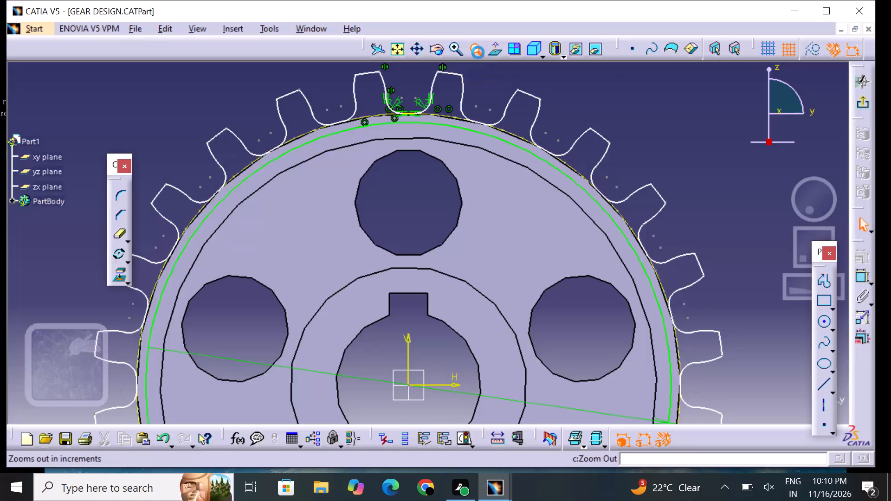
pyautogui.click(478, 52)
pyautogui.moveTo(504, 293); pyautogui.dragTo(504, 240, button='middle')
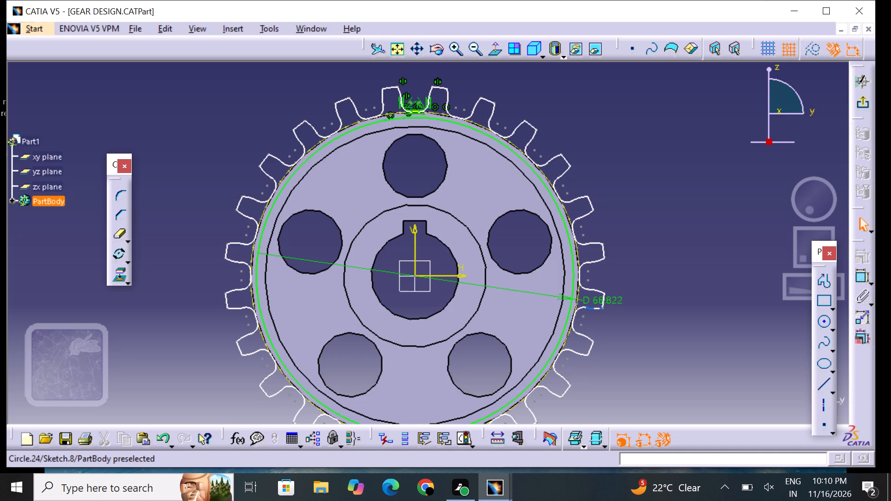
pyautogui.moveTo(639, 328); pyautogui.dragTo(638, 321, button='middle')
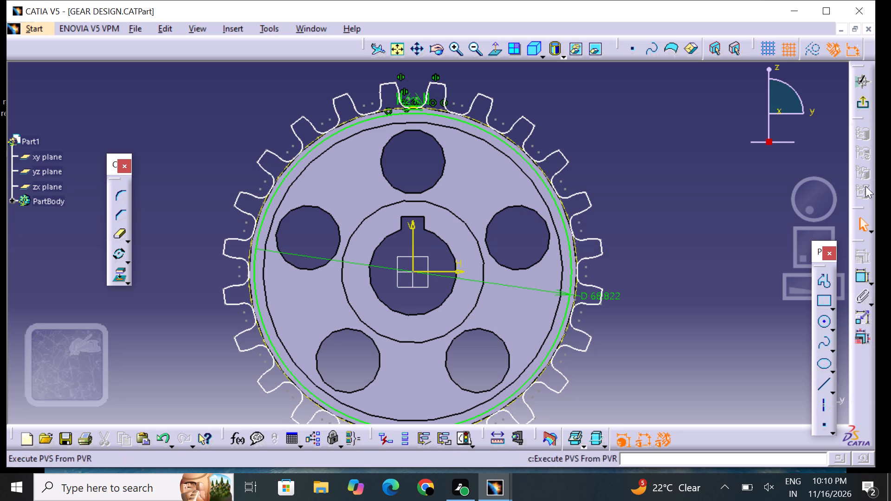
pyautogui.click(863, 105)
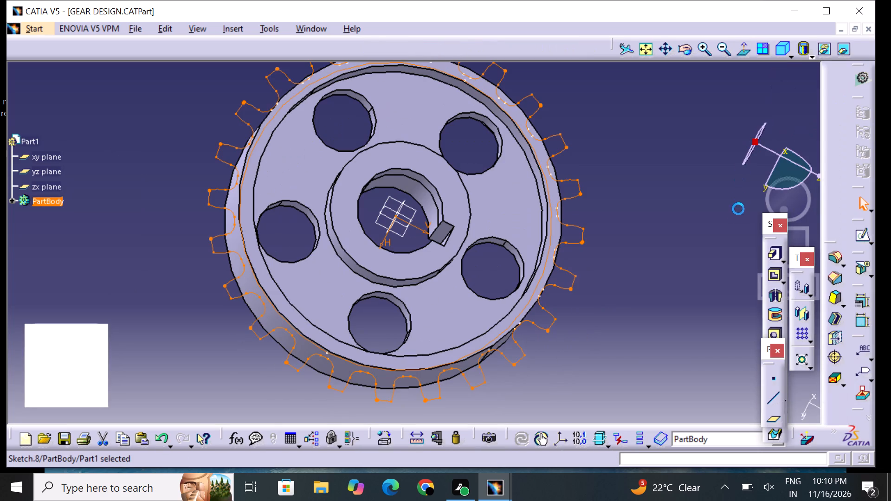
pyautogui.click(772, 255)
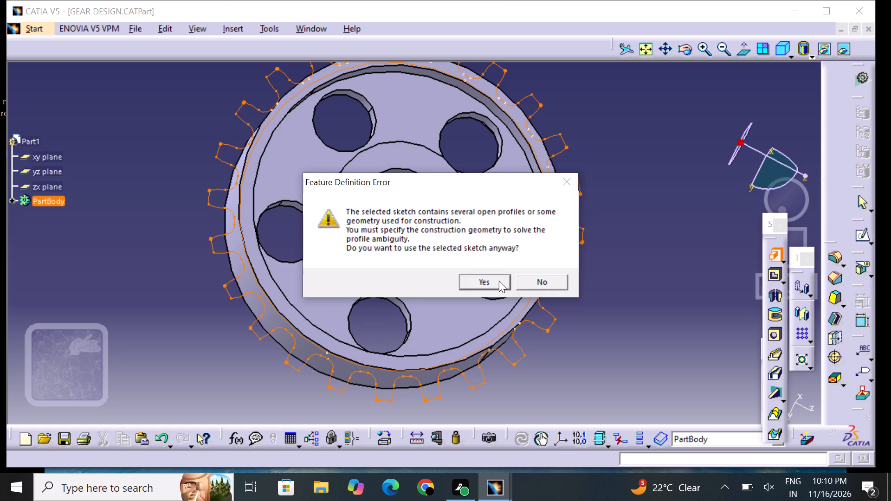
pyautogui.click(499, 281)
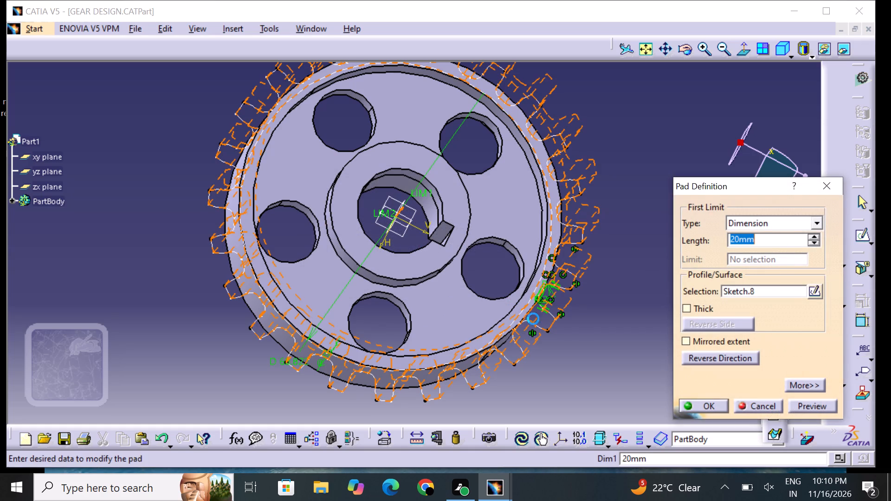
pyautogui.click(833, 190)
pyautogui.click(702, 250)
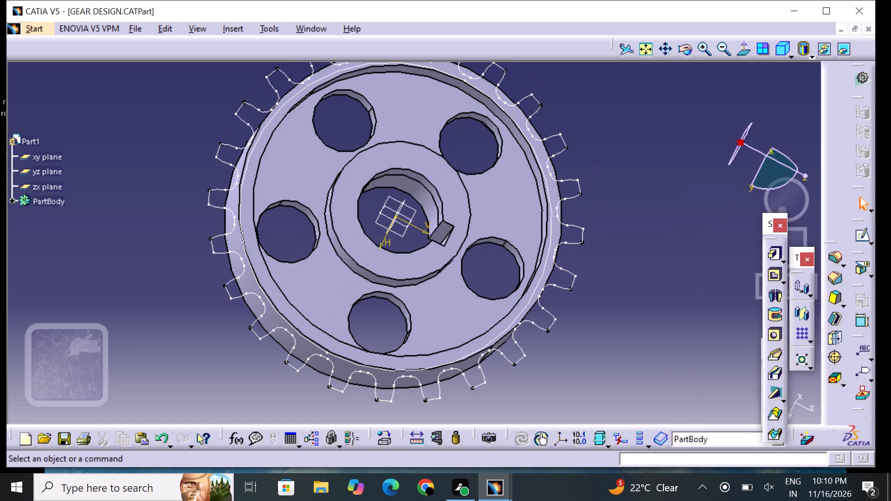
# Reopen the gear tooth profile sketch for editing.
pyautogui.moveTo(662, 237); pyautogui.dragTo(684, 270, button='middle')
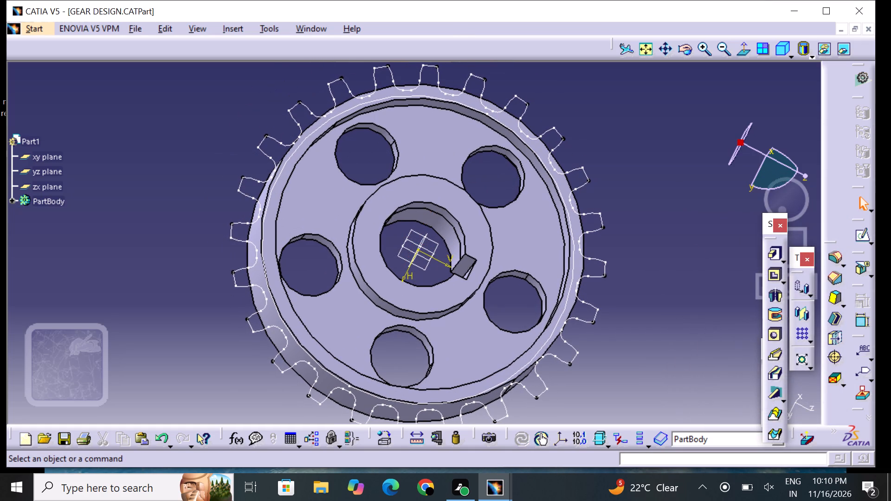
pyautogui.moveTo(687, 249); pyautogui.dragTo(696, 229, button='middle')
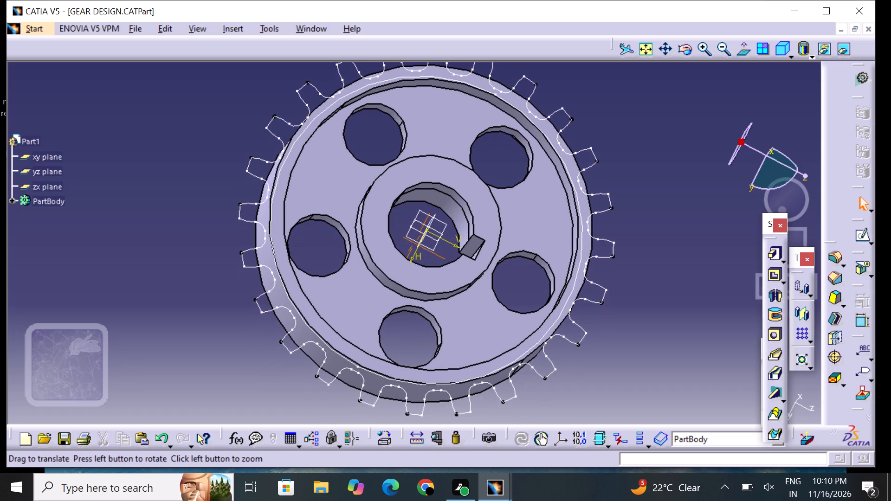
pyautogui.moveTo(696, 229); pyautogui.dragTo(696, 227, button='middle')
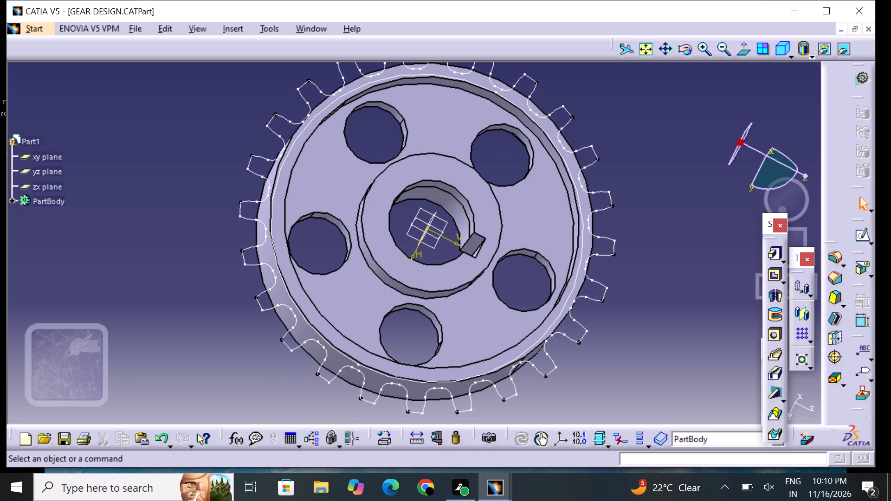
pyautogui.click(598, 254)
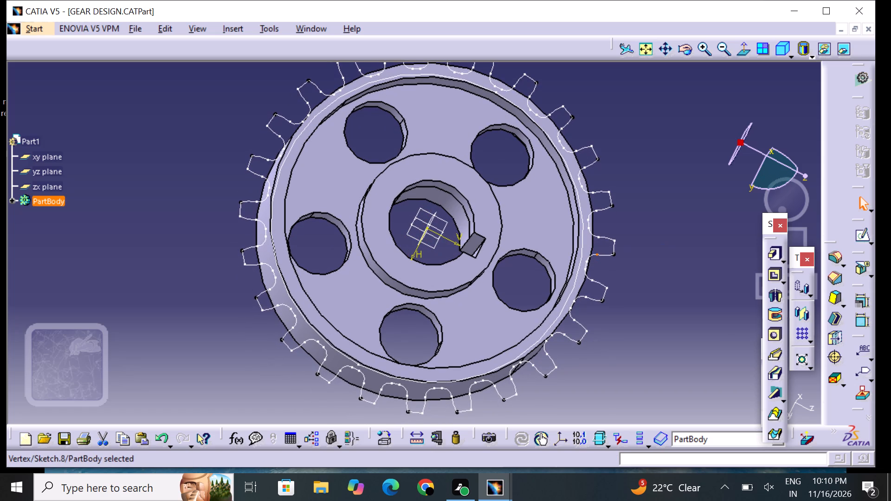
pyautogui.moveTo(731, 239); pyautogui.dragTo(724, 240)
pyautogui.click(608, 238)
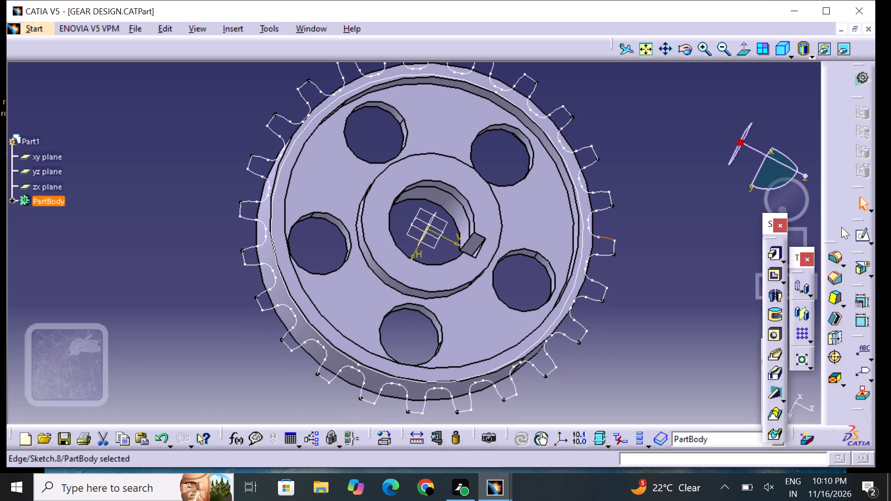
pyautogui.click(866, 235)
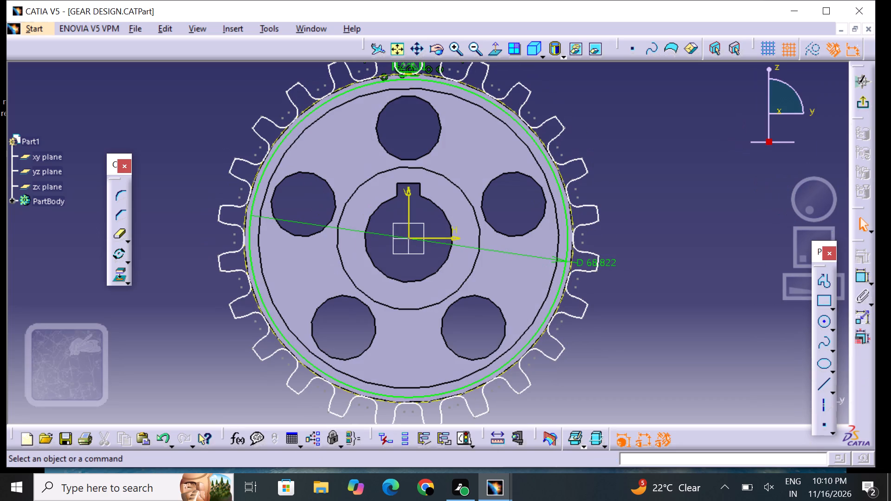
# Make the tip arc's end coincident with the upper end of the flank on the tooth left of the R 2 gap.
pyautogui.moveTo(646, 199); pyautogui.dragTo(676, 289, button='middle')
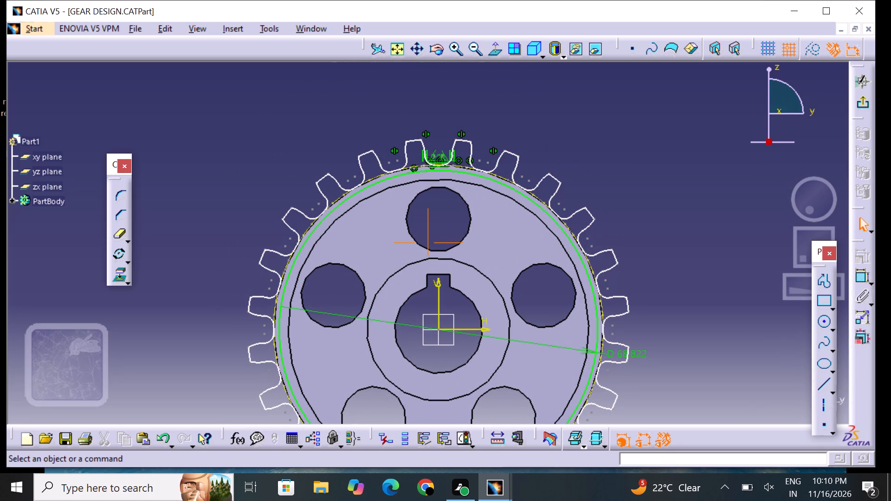
pyautogui.tripleClick(456, 45)
pyautogui.click(457, 45)
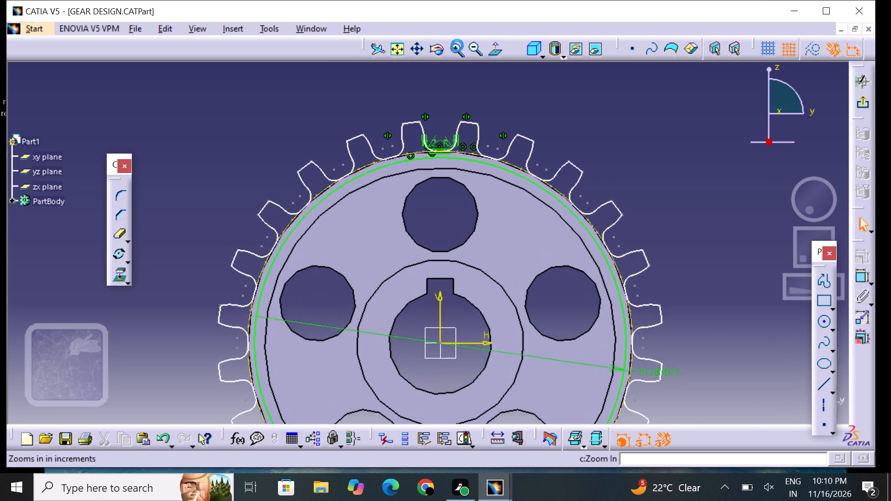
pyautogui.scroll(1, 497, 148)
pyautogui.moveTo(498, 148); pyautogui.dragTo(481, 217, button='middle')
pyautogui.tripleClick(461, 51)
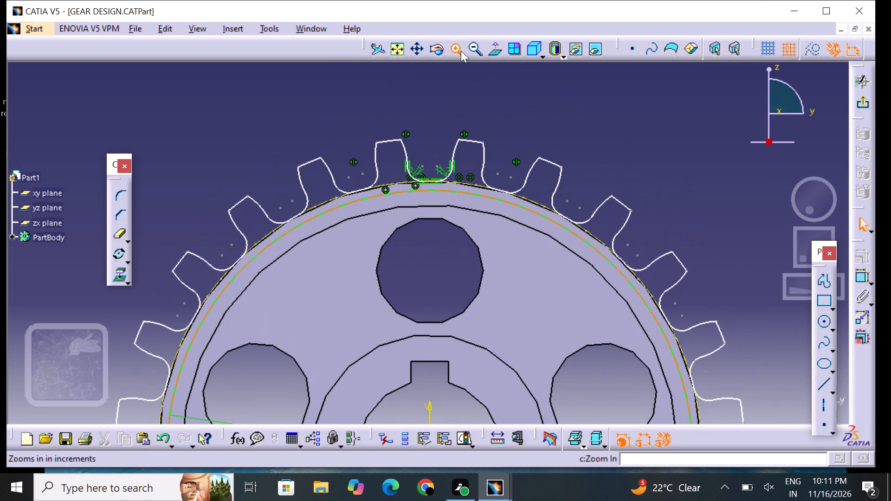
pyautogui.tripleClick(460, 51)
pyautogui.moveTo(444, 107); pyautogui.dragTo(456, 173, button='middle')
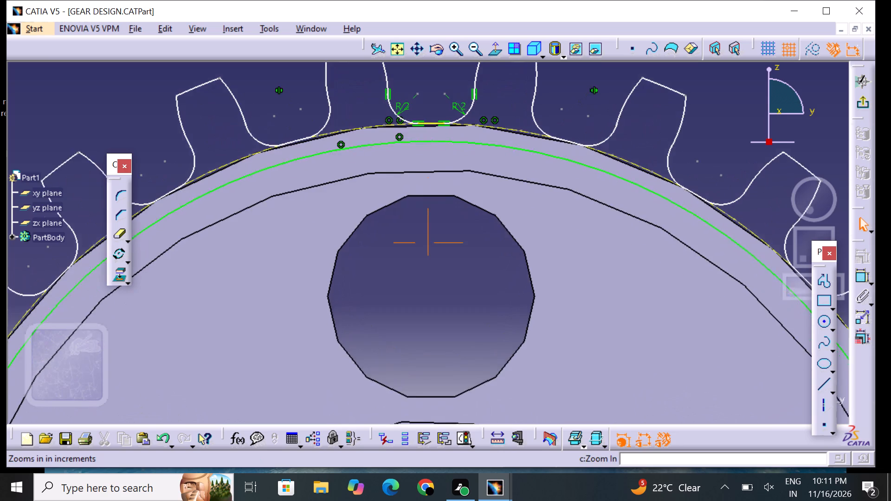
pyautogui.moveTo(456, 173); pyautogui.dragTo(456, 177, button='middle')
pyautogui.moveTo(437, 128); pyautogui.dragTo(458, 214, button='middle')
pyautogui.tripleClick(456, 43)
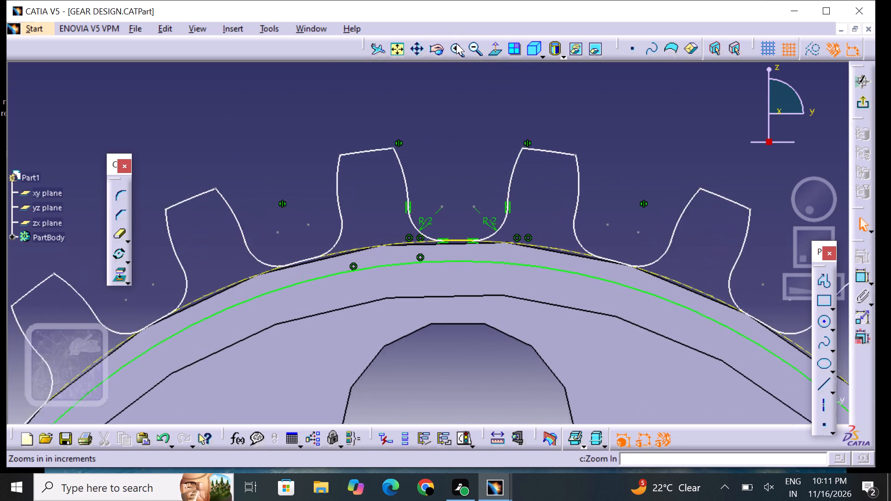
pyautogui.doubleClick(456, 43)
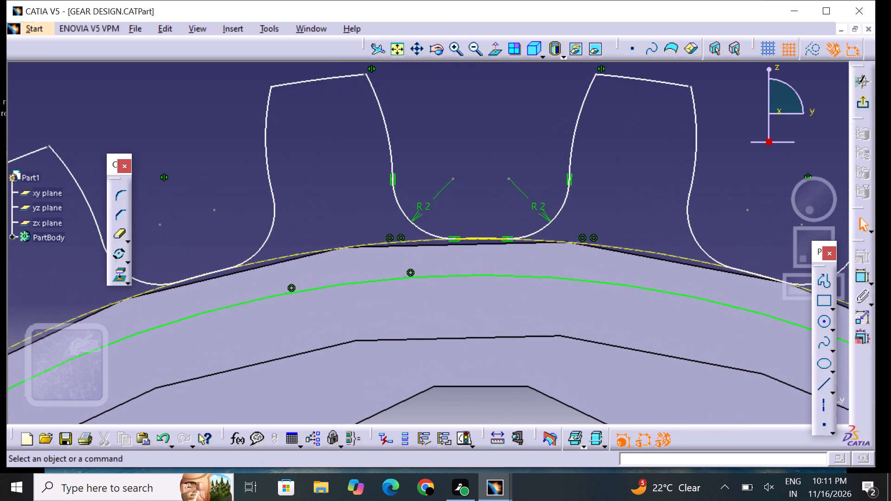
pyautogui.moveTo(454, 122); pyautogui.dragTo(575, 206, button='middle')
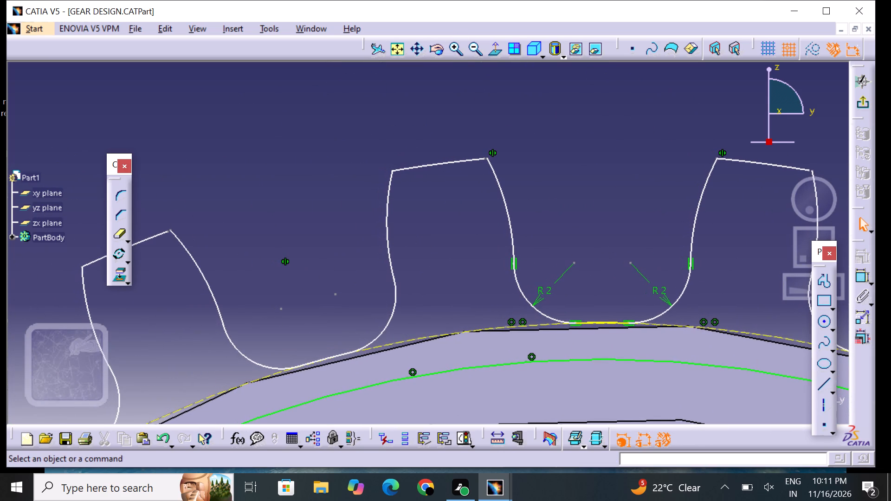
pyautogui.doubleClick(462, 50)
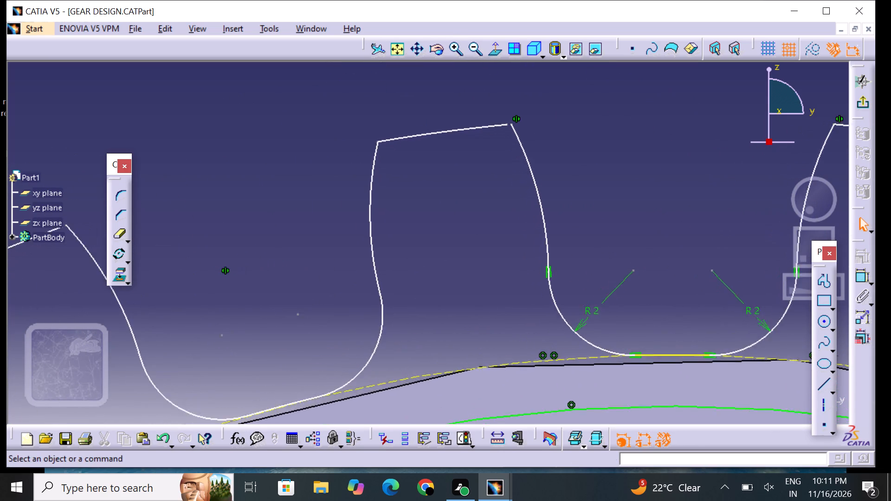
pyautogui.moveTo(558, 141); pyautogui.dragTo(512, 172, button='middle')
pyautogui.click(859, 279)
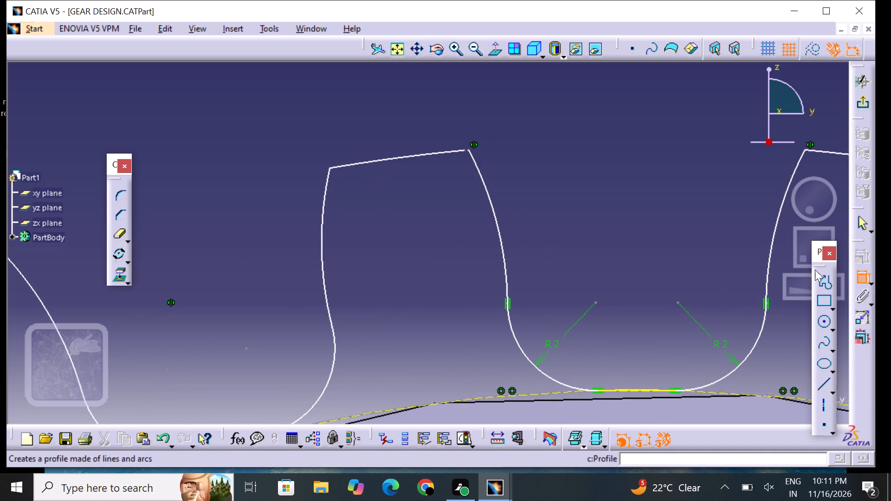
pyautogui.click(468, 150)
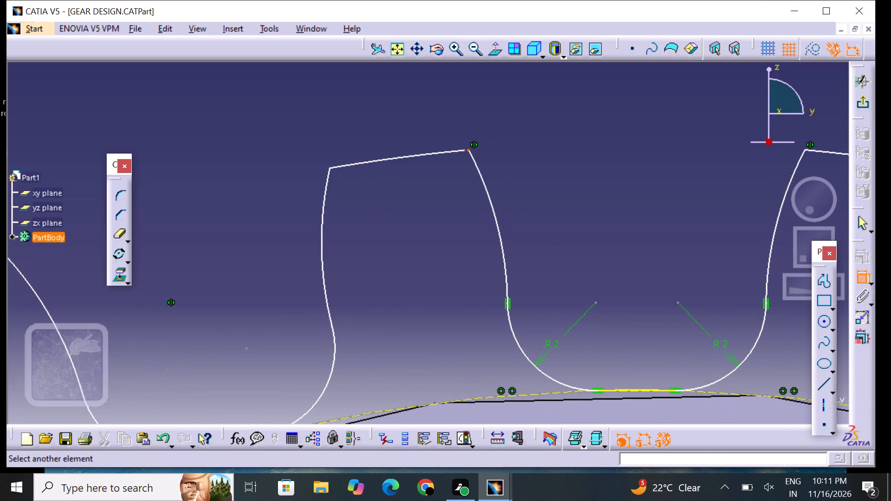
pyautogui.click(464, 151)
pyautogui.rightClick(464, 151)
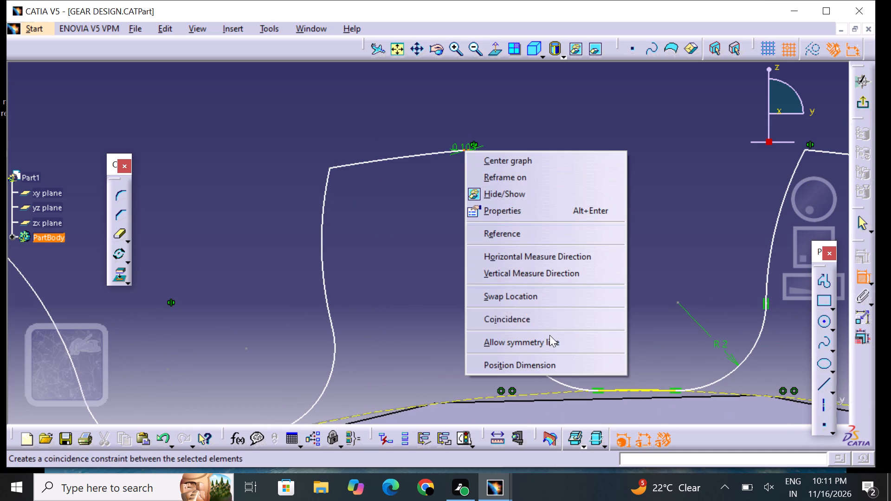
pyautogui.click(542, 315)
pyautogui.click(564, 254)
pyautogui.moveTo(568, 253); pyautogui.dragTo(697, 253, button='middle')
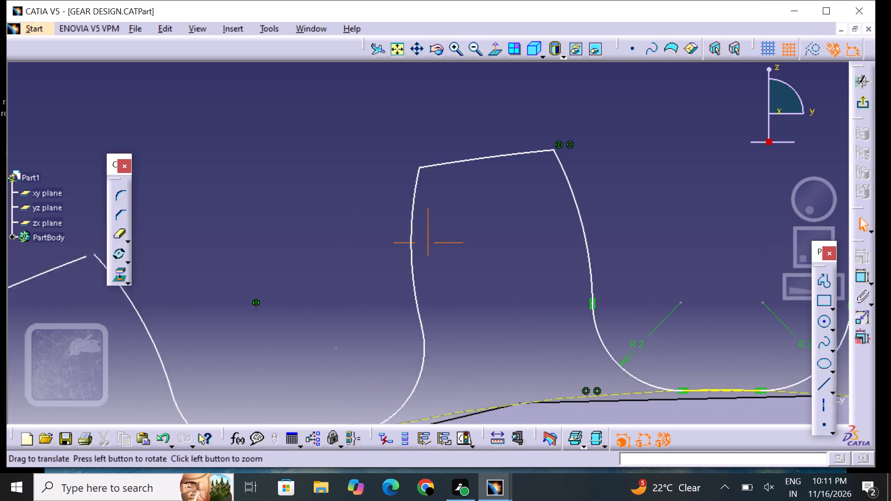
# Make the tip arc's open end coincident with the upper end of the flank on the first tooth right of the R 2 gap.
pyautogui.moveTo(697, 253); pyautogui.dragTo(752, 242, button='middle')
pyautogui.moveTo(692, 222); pyautogui.dragTo(120, 199, button='middle')
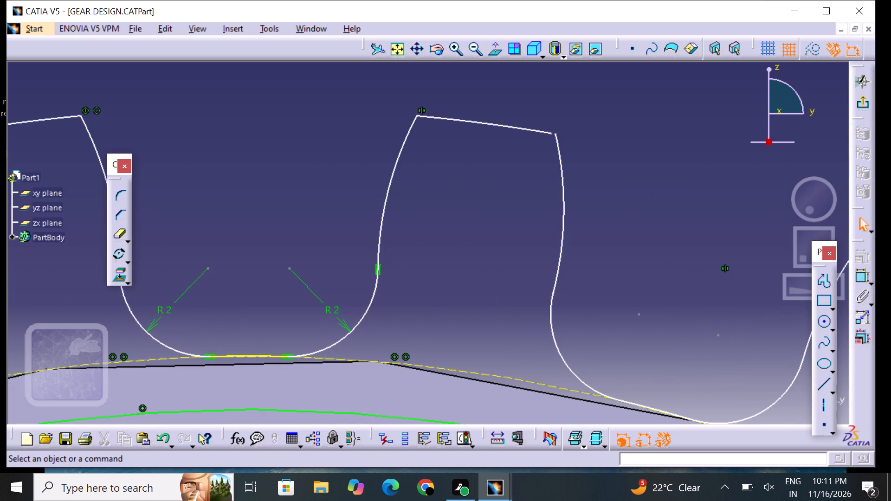
pyautogui.click(454, 46)
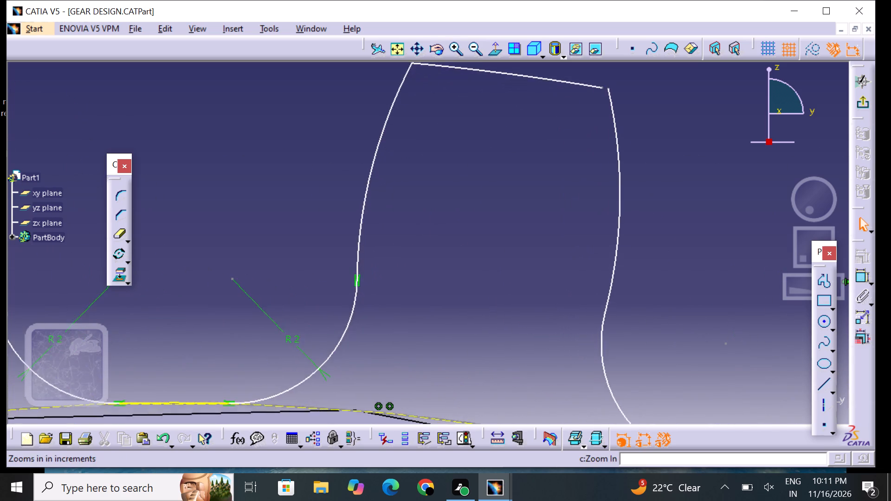
pyautogui.moveTo(518, 143); pyautogui.dragTo(430, 231, button='middle')
pyautogui.click(854, 276)
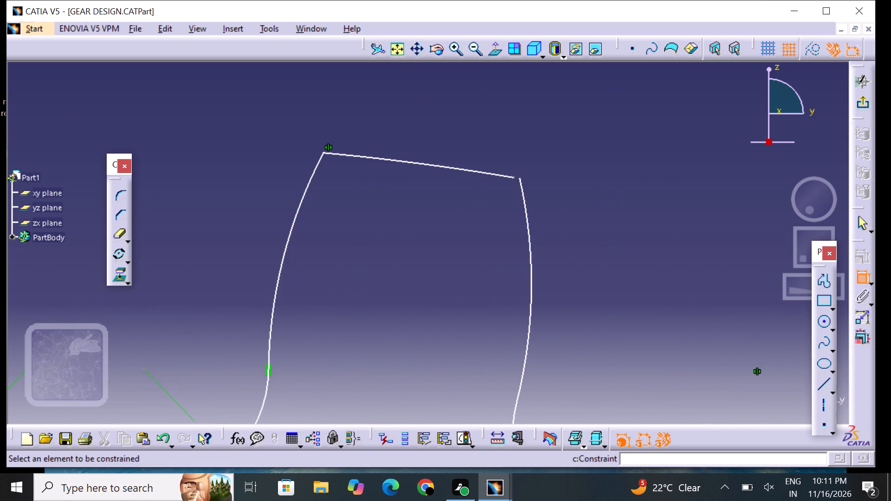
pyautogui.click(515, 178)
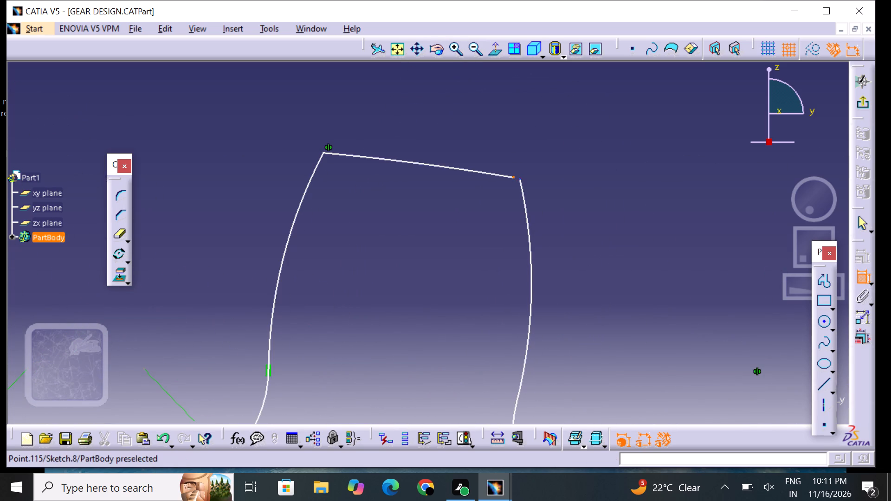
pyautogui.click(520, 178)
pyautogui.rightClick(520, 178)
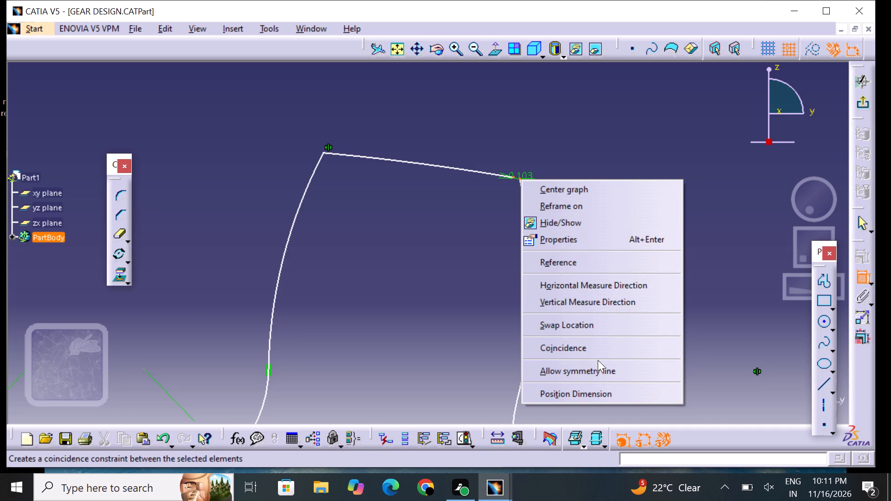
pyautogui.click(597, 348)
# Make the tip arc's open end coincident with the flank curve on the second tooth clockwise from the R 2 gap.
pyautogui.moveTo(583, 287); pyautogui.dragTo(539, 184, button='middle')
pyautogui.scroll(1, 609, 243)
pyautogui.moveTo(610, 243); pyautogui.dragTo(552, 191, button='middle')
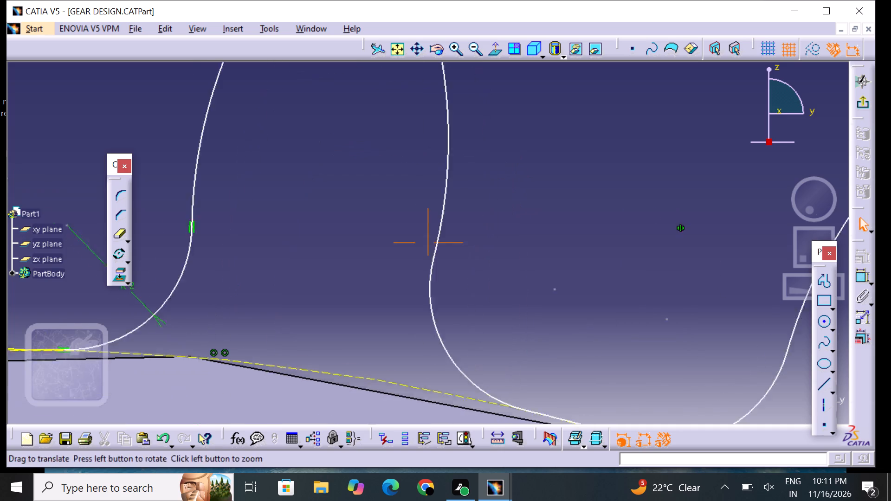
pyautogui.moveTo(552, 191); pyautogui.dragTo(533, 184, button='middle')
pyautogui.moveTo(637, 224); pyautogui.dragTo(358, 257, button='middle')
pyautogui.moveTo(501, 229); pyautogui.dragTo(388, 213, button='middle')
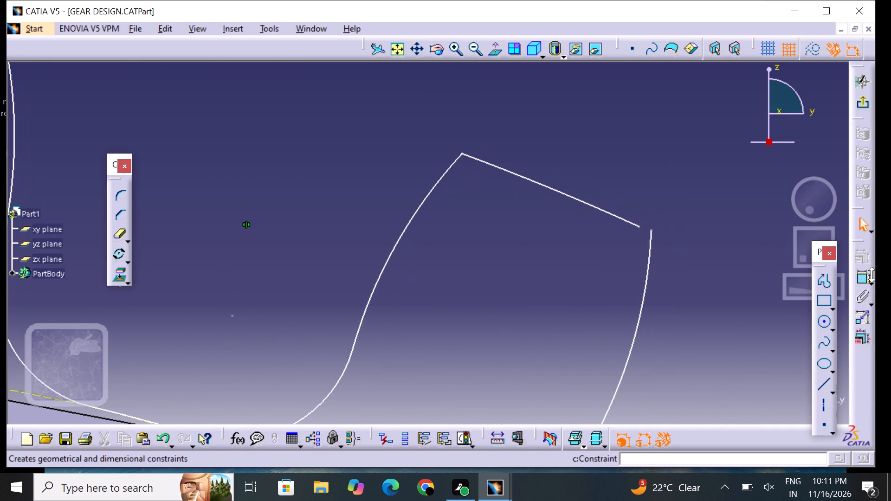
pyautogui.click(862, 282)
pyautogui.click(636, 225)
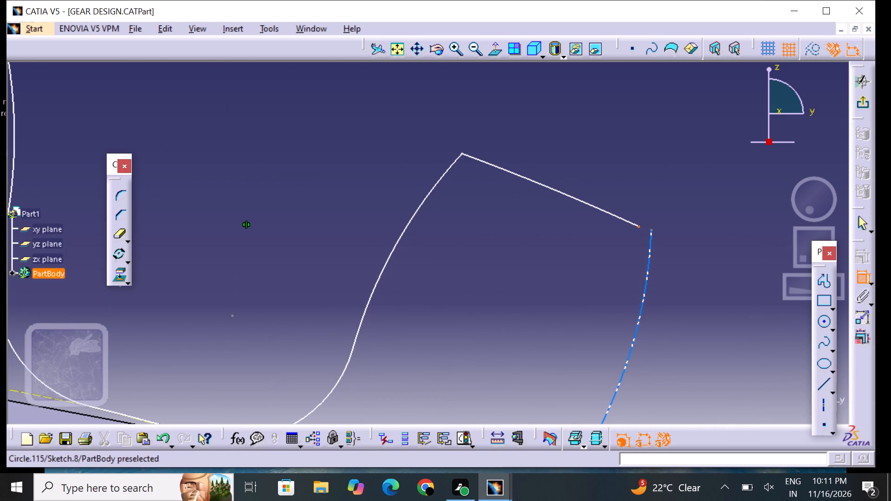
pyautogui.click(653, 232)
pyautogui.rightClick(648, 231)
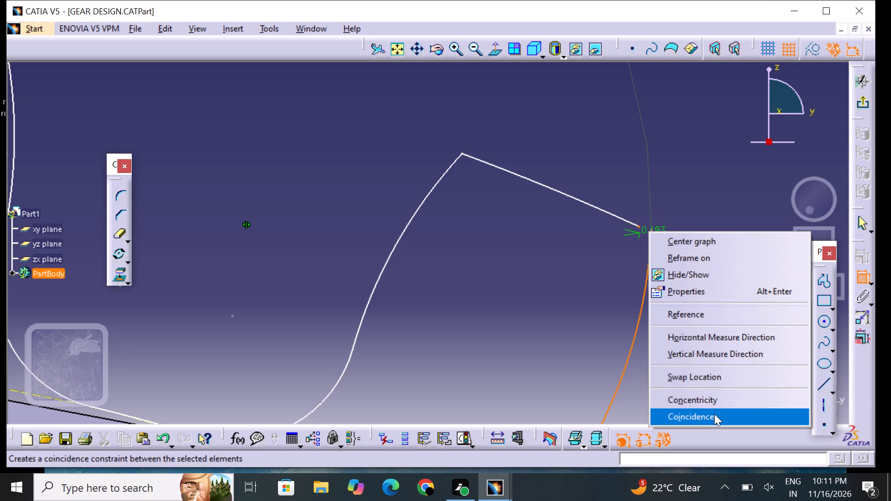
pyautogui.click(716, 414)
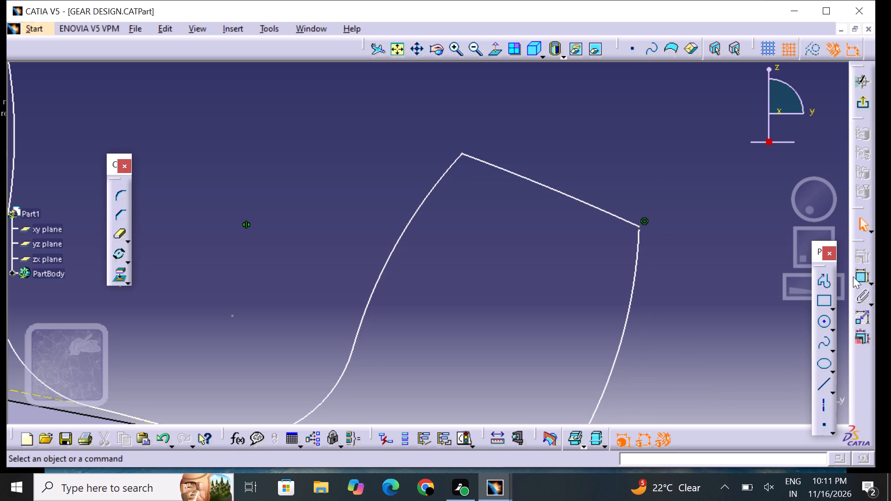
# Add another coincidence between the tip arc's end and the flank at the same corner of the second tooth.
pyautogui.click(858, 275)
pyautogui.click(638, 226)
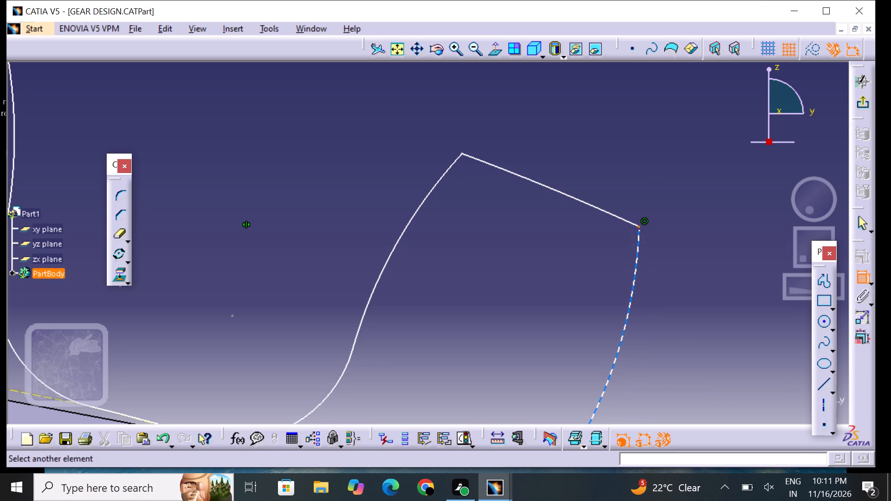
pyautogui.click(639, 233)
pyautogui.rightClick(639, 233)
pyautogui.click(697, 399)
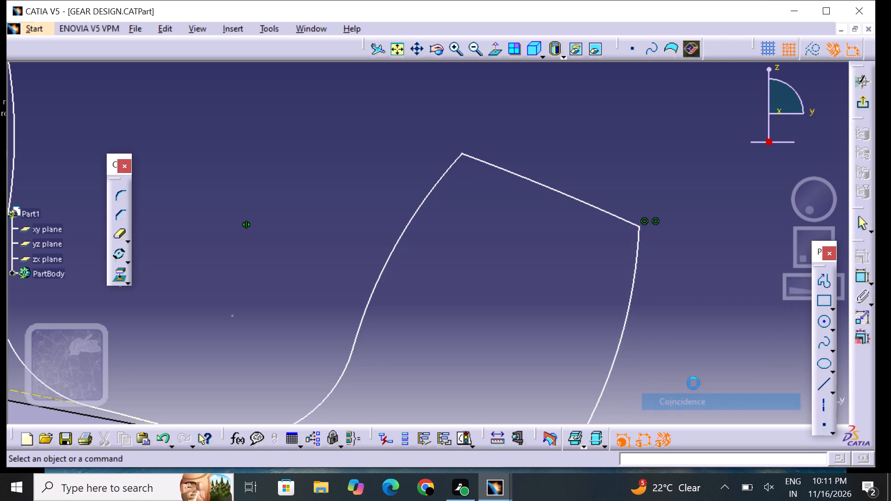
pyautogui.click(688, 367)
# Make the tip arc's open end coincident with the upper end of the flank on the third tooth clockwise from the R 2 gap.
pyautogui.scroll(1, 680, 363)
pyautogui.moveTo(634, 209); pyautogui.dragTo(626, 180, button='middle')
pyautogui.moveTo(708, 326); pyautogui.dragTo(548, 193, button='middle')
pyautogui.scroll(1, 559, 201)
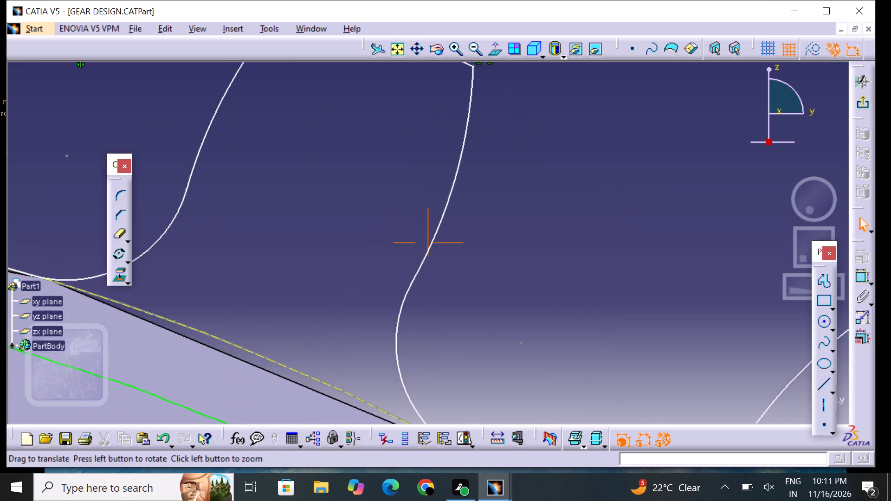
pyautogui.moveTo(548, 193); pyautogui.dragTo(549, 193, button='middle')
pyautogui.moveTo(633, 266); pyautogui.dragTo(441, 270, button='middle')
pyautogui.moveTo(546, 255); pyautogui.dragTo(410, 172, button='middle')
pyautogui.moveTo(620, 254); pyautogui.dragTo(517, 156, button='middle')
pyautogui.click(864, 279)
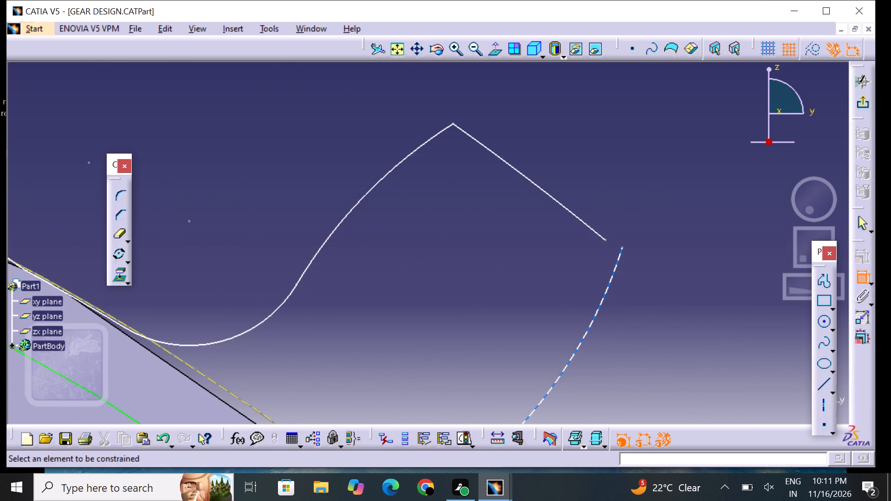
pyautogui.click(601, 239)
pyautogui.click(621, 247)
pyautogui.rightClick(621, 247)
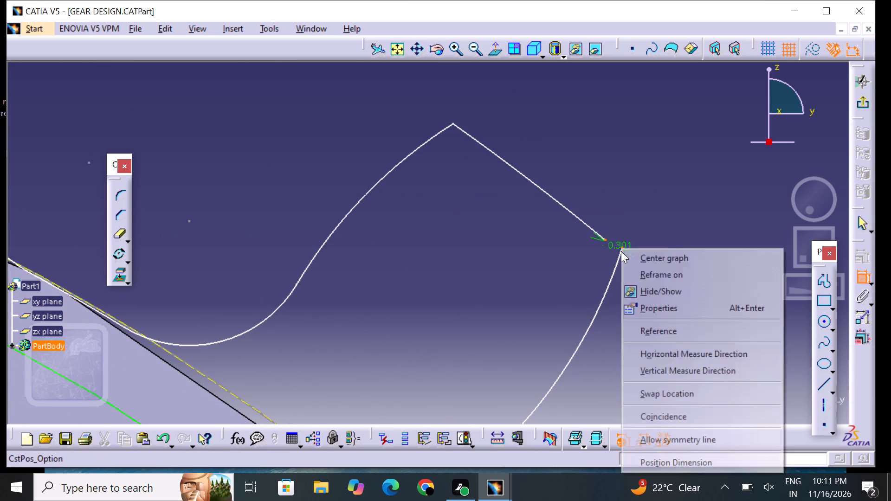
pyautogui.click(693, 417)
pyautogui.click(666, 382)
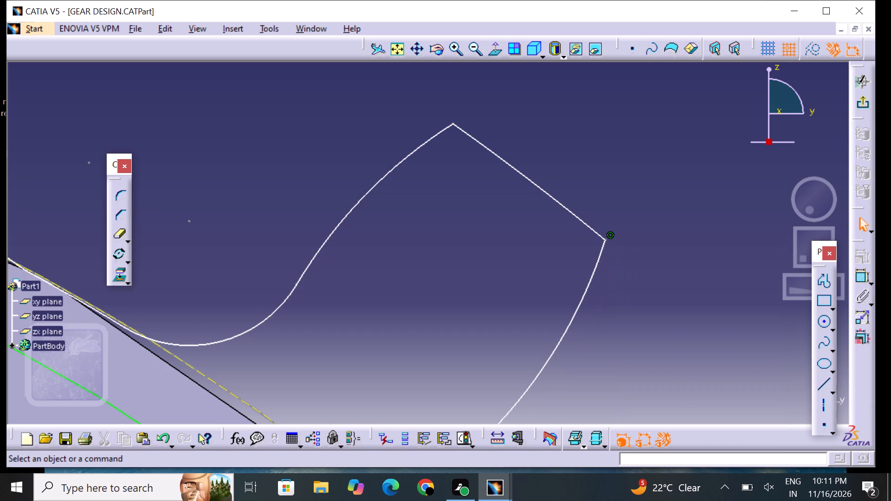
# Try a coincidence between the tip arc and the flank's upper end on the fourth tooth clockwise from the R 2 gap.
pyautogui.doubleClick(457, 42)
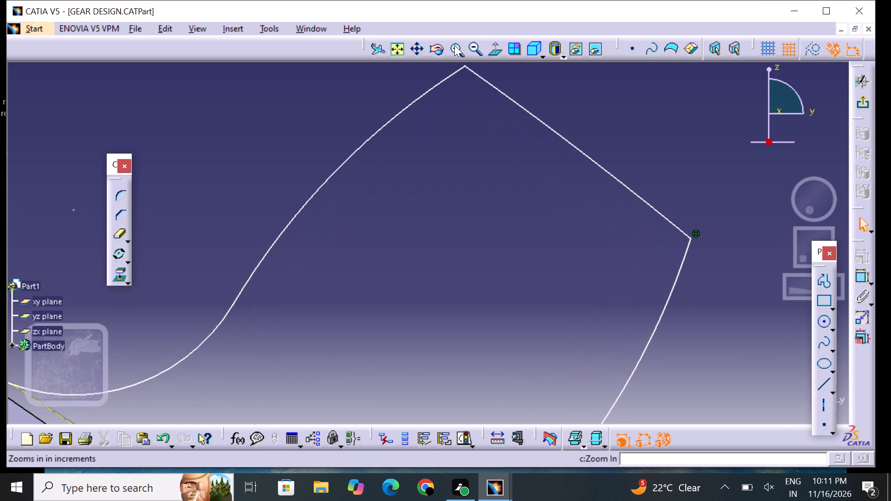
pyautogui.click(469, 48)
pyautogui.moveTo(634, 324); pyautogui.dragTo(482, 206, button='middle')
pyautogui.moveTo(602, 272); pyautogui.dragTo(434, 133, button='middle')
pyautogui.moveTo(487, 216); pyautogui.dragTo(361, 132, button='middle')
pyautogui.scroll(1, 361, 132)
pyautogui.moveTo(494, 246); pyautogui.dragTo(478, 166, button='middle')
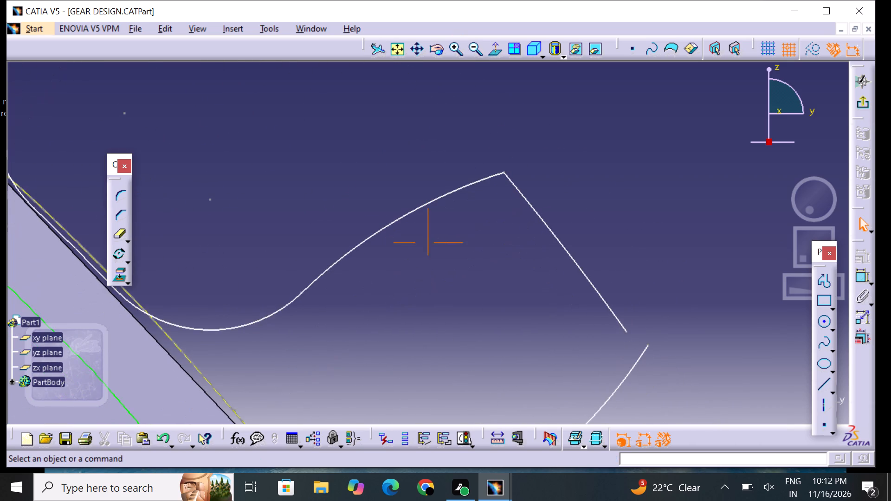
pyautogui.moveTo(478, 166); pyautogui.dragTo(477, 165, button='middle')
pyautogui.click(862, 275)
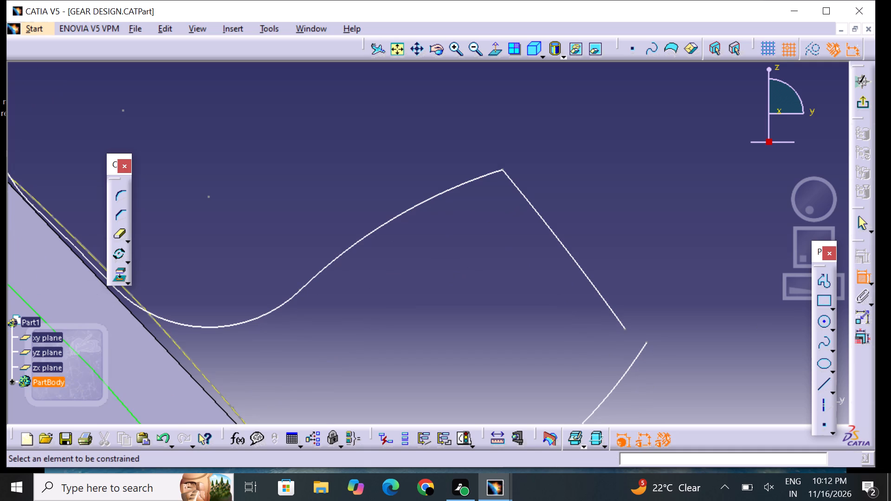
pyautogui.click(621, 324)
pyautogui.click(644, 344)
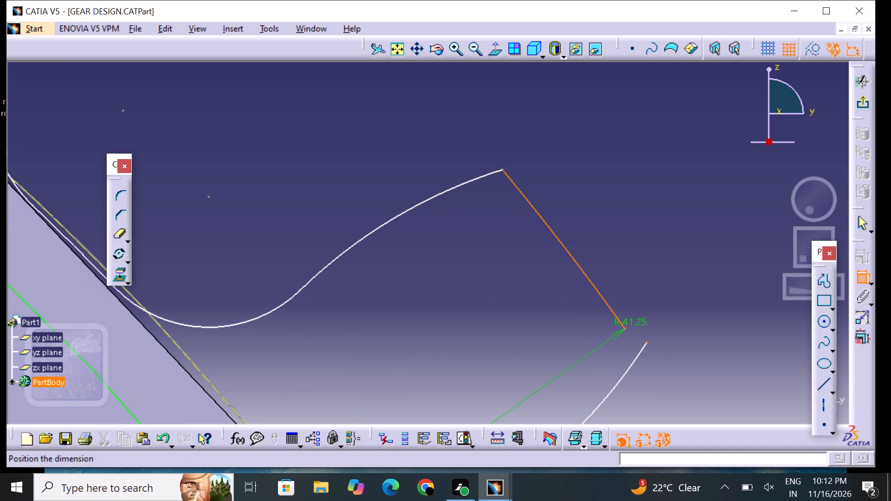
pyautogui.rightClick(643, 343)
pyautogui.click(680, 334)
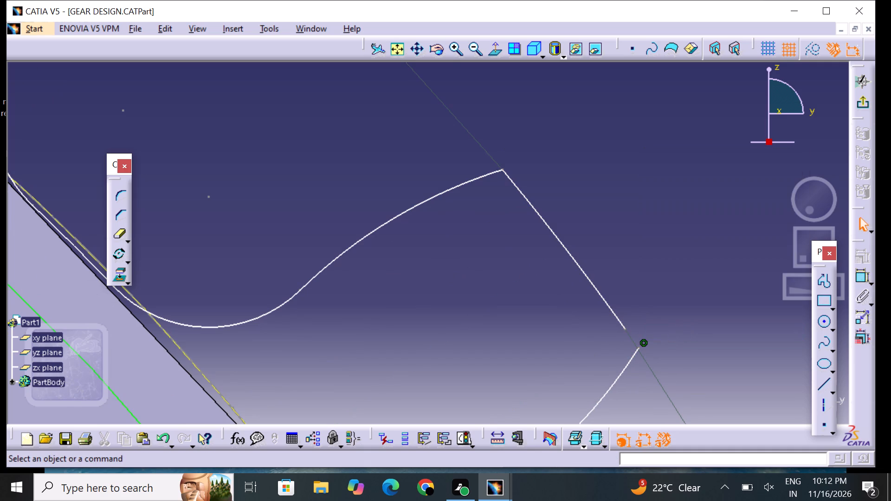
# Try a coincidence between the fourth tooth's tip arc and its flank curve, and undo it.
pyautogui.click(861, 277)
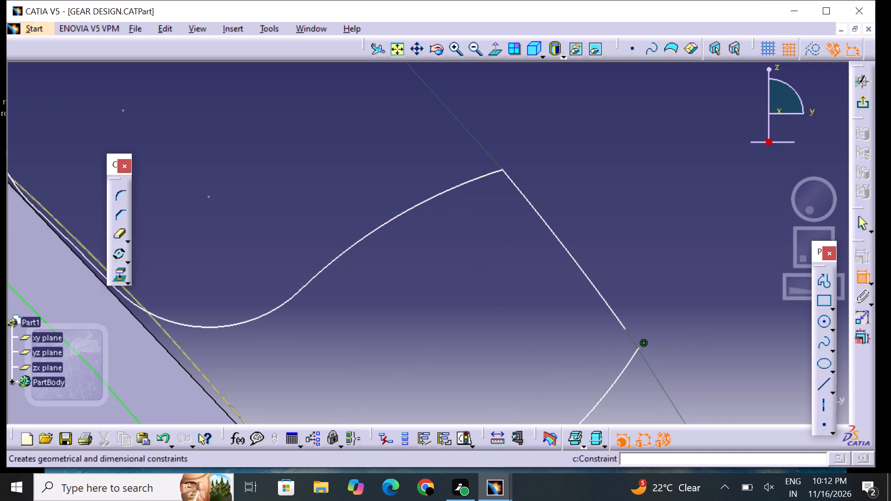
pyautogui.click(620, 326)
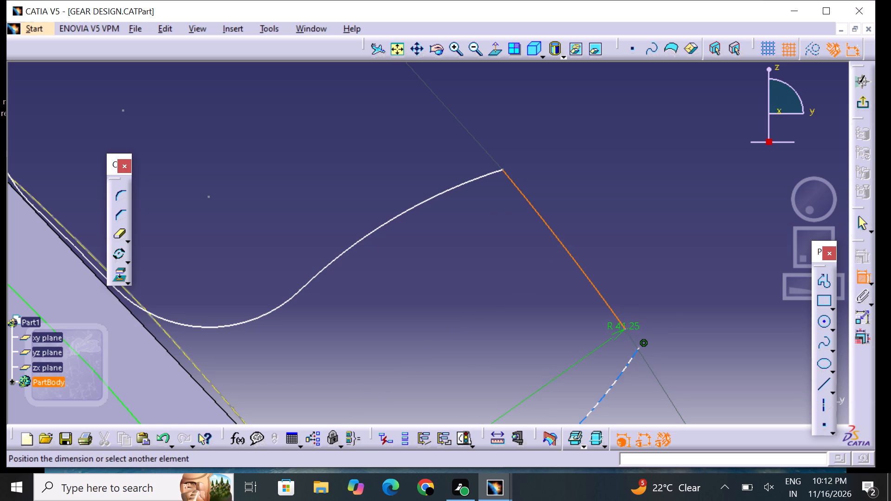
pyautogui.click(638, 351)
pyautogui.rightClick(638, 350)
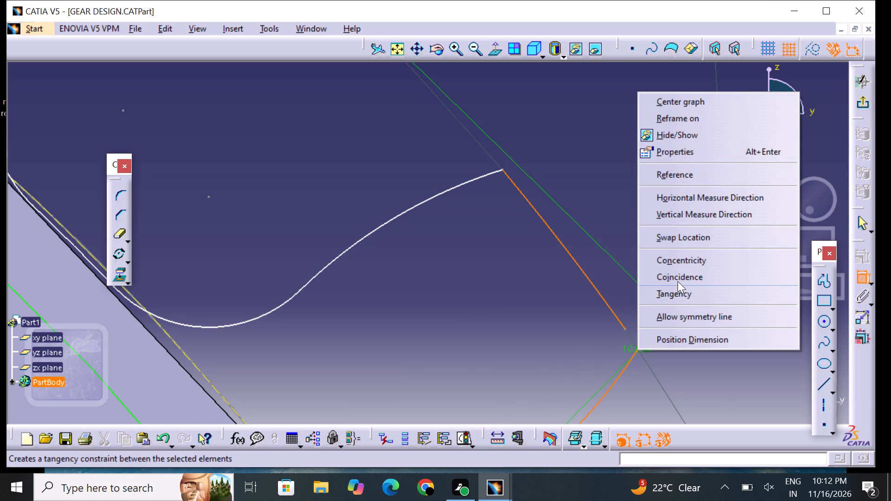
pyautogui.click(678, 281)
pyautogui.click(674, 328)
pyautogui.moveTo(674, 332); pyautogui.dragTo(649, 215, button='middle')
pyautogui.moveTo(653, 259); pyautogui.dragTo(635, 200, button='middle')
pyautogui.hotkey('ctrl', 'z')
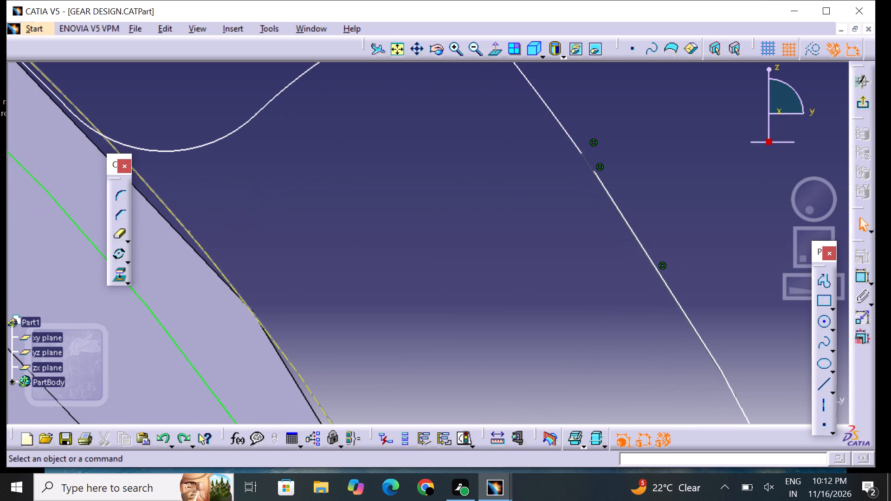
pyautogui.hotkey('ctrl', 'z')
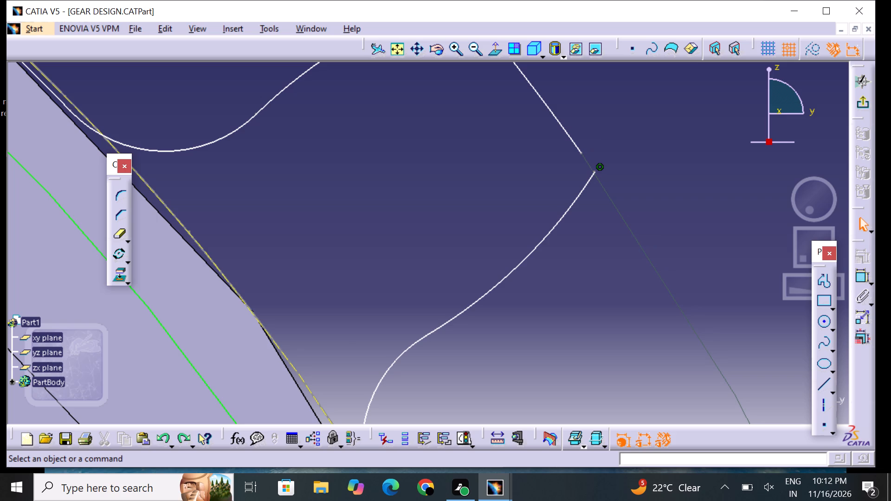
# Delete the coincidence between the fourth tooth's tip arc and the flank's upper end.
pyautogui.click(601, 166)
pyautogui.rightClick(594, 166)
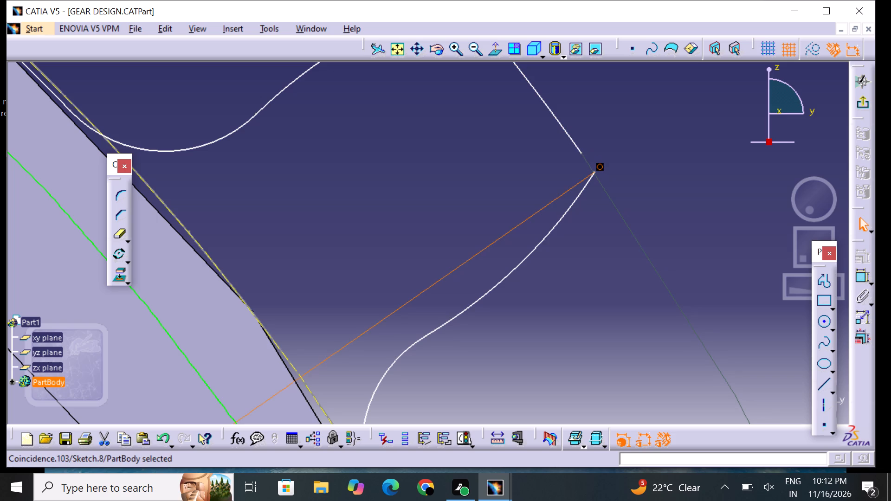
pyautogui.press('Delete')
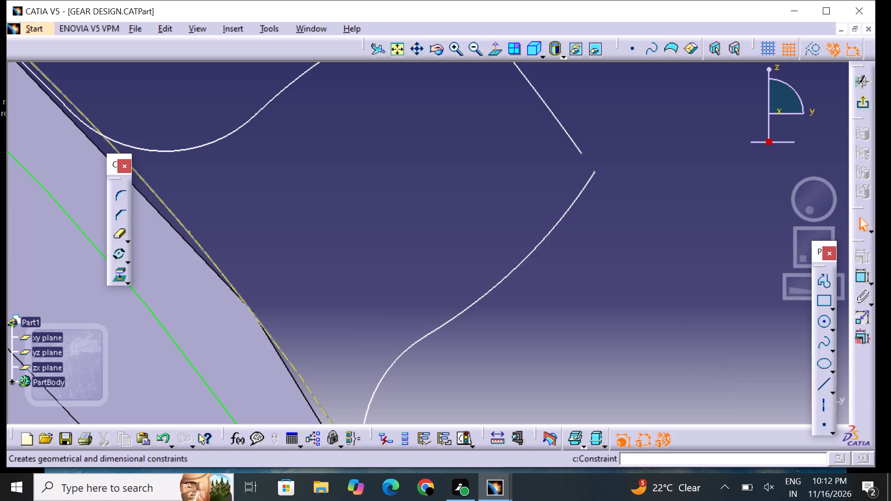
# Make the fourth tooth's tip arc end coincident with the upper end of its flank.
pyautogui.click(861, 274)
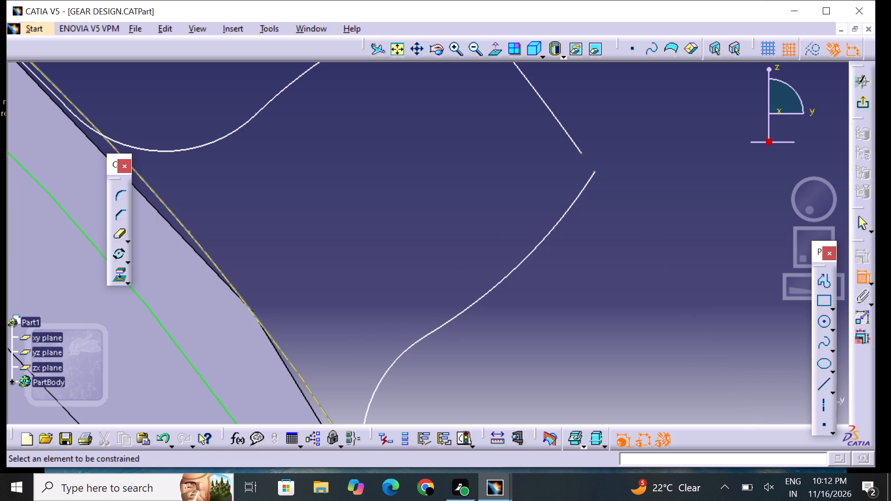
pyautogui.click(581, 151)
pyautogui.click(595, 174)
pyautogui.rightClick(595, 174)
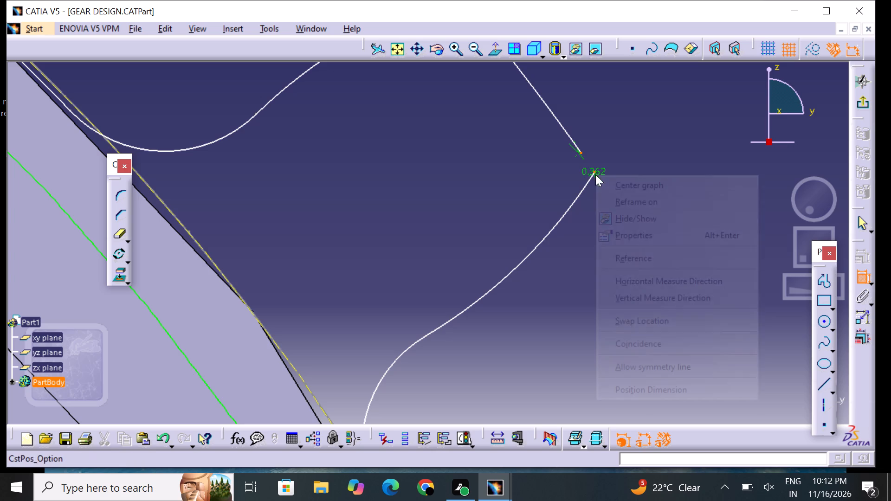
pyautogui.click(651, 341)
pyautogui.click(649, 333)
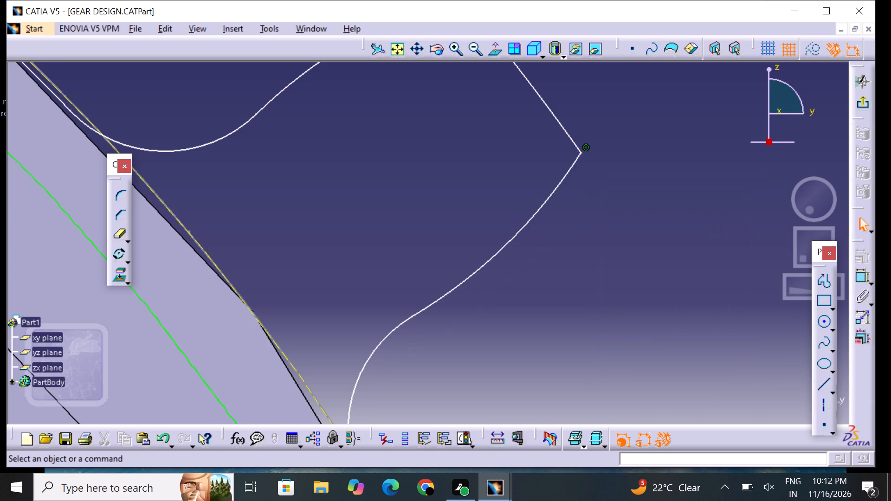
# Make the fifth tooth's tip arc end coincident with the outer end of its flank, going clockwise from the R 2 gap.
pyautogui.moveTo(645, 333); pyautogui.dragTo(556, 206, button='middle')
pyautogui.moveTo(671, 349); pyautogui.dragTo(512, 128, button='middle')
pyautogui.scroll(1, 588, 220)
pyautogui.moveTo(588, 220); pyautogui.dragTo(489, 74, button='middle')
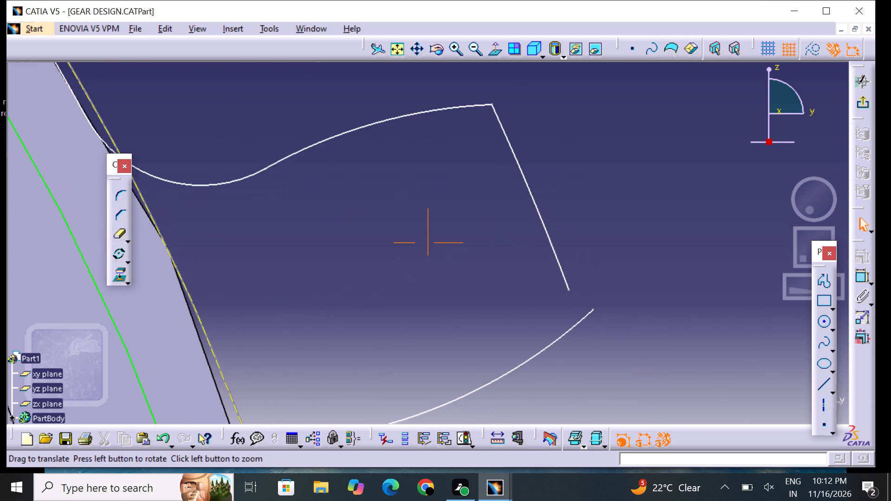
pyautogui.moveTo(677, 250); pyautogui.dragTo(643, 195, button='middle')
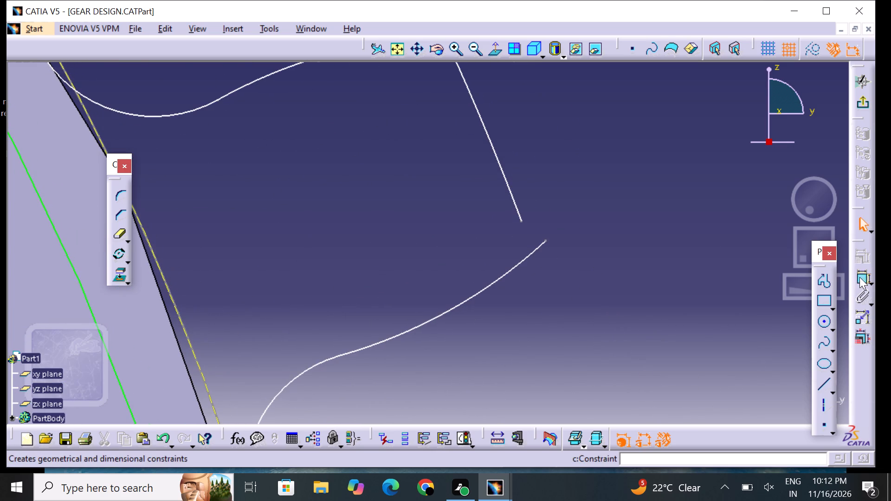
pyautogui.click(859, 277)
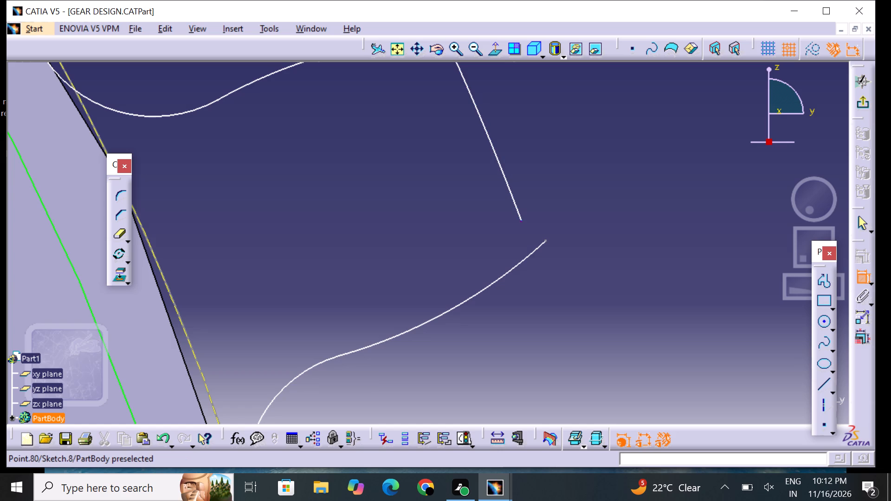
pyautogui.click(522, 220)
pyautogui.click(544, 240)
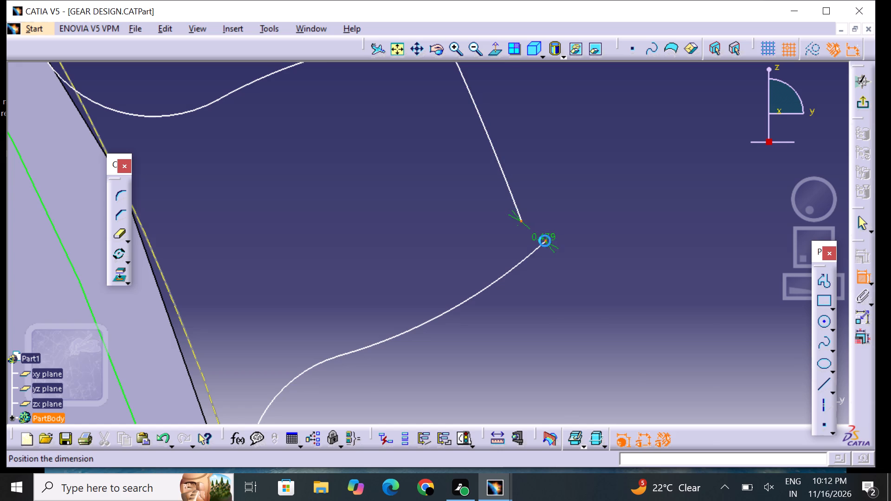
pyautogui.rightClick(545, 241)
pyautogui.click(609, 406)
# Close the gap on the sixth tooth clockwise with a coincidence between the tip arc's free end and the flank's outer end.
pyautogui.moveTo(582, 370); pyautogui.dragTo(564, 204, button='middle')
pyautogui.moveTo(596, 279); pyautogui.dragTo(543, 141, button='middle')
pyautogui.moveTo(604, 256); pyautogui.dragTo(543, 105, button='middle')
pyautogui.scroll(1, 543, 105)
pyautogui.moveTo(618, 308); pyautogui.dragTo(618, 283, button='middle')
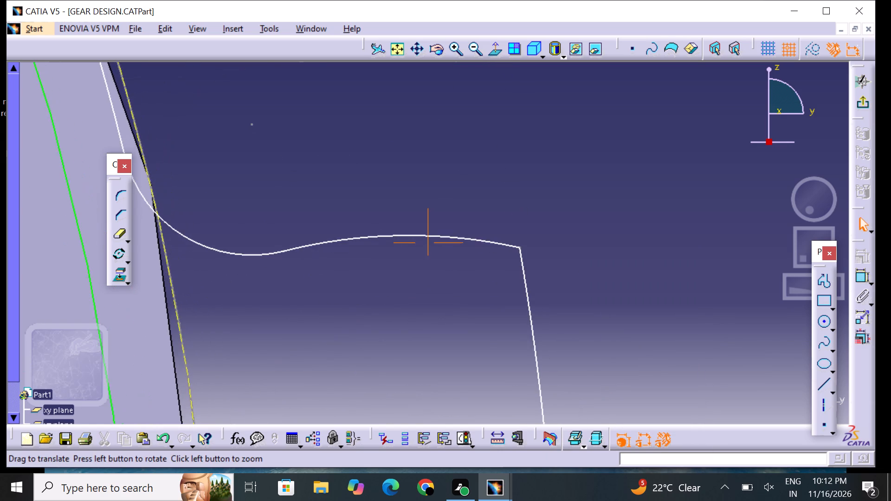
pyautogui.moveTo(618, 283); pyautogui.dragTo(639, 193, button='middle')
pyautogui.moveTo(623, 303); pyautogui.dragTo(665, 222, button='middle')
pyautogui.click(865, 279)
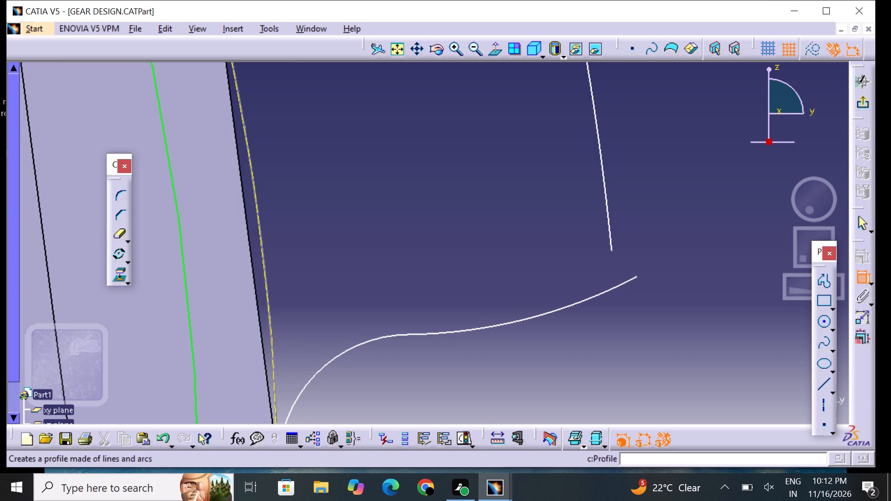
pyautogui.moveTo(610, 248); pyautogui.dragTo(618, 261)
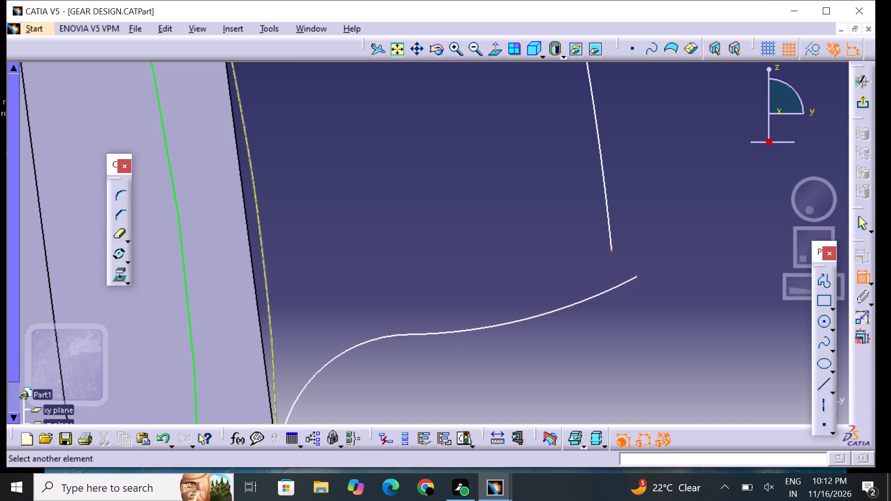
pyautogui.click(635, 276)
pyautogui.rightClick(635, 276)
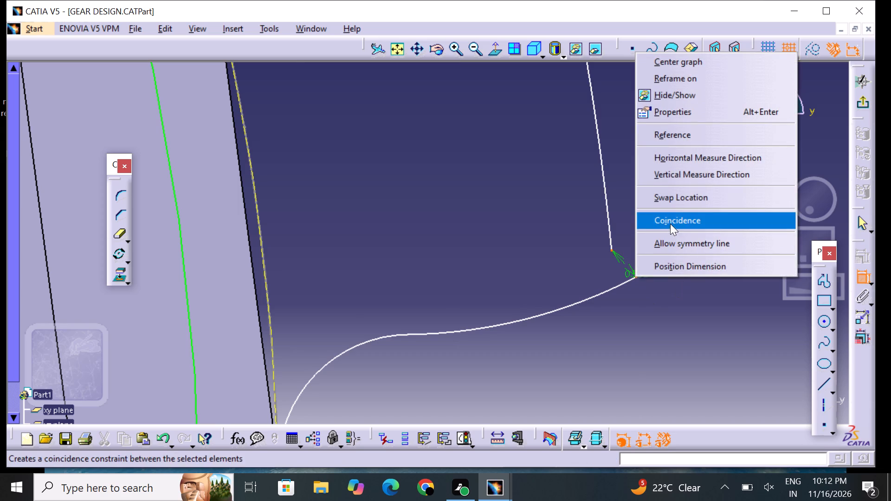
pyautogui.click(670, 224)
# Make the seventh tooth's free tip arc end coincident with the outer end of its open flank.
pyautogui.moveTo(649, 311); pyautogui.dragTo(599, 130, button='middle')
pyautogui.moveTo(656, 297); pyautogui.dragTo(617, 124, button='middle')
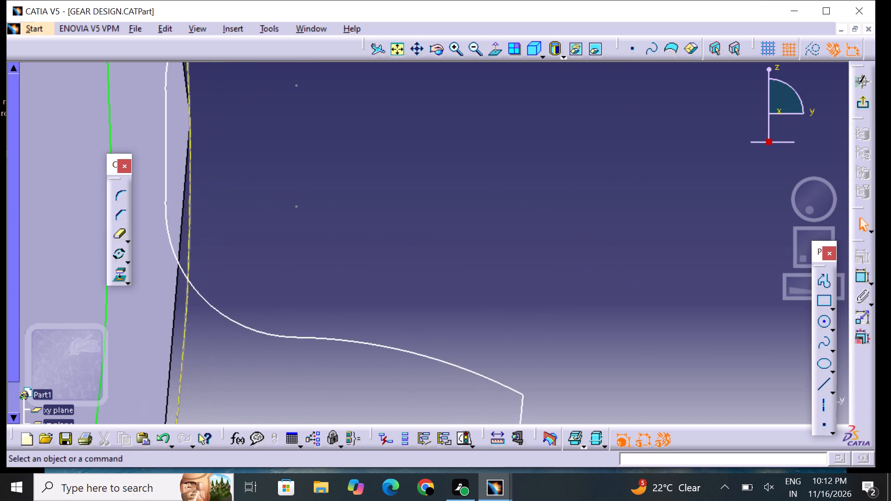
pyautogui.moveTo(652, 312); pyautogui.dragTo(669, 123, button='middle')
pyautogui.scroll(1, 669, 123)
pyautogui.moveTo(621, 256); pyautogui.dragTo(713, 126, button='middle')
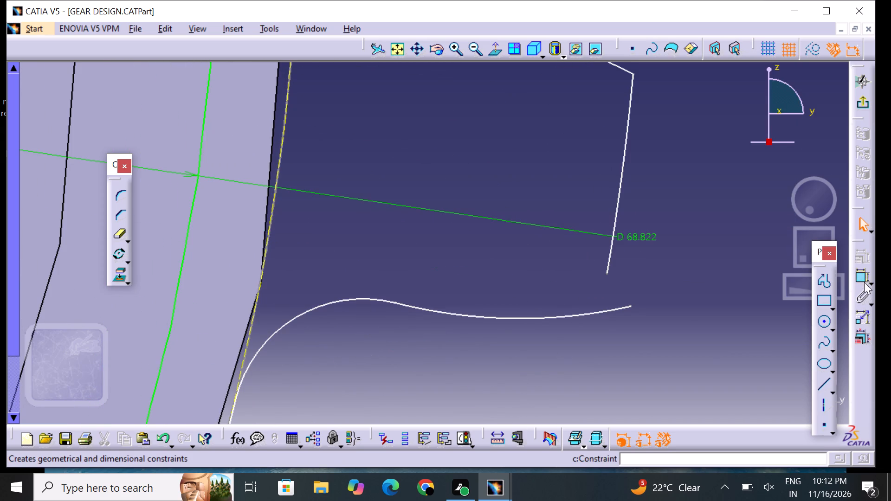
pyautogui.click(864, 276)
pyautogui.click(606, 271)
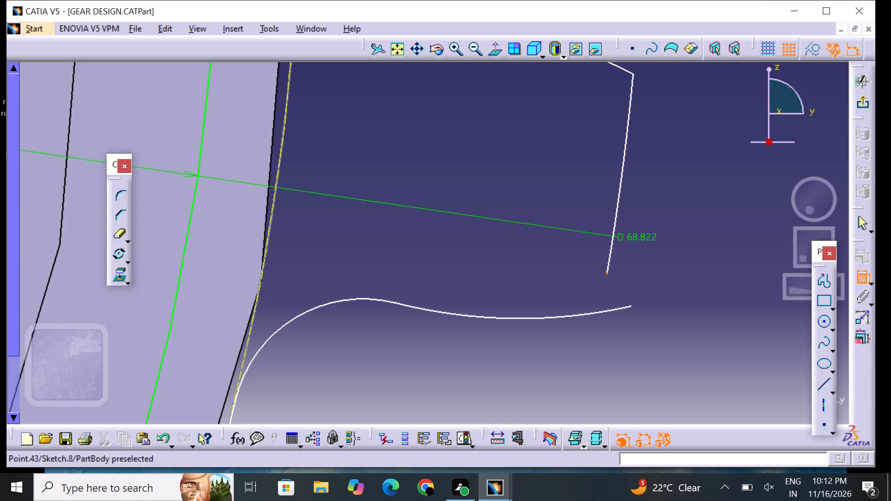
pyautogui.click(630, 305)
pyautogui.rightClick(628, 306)
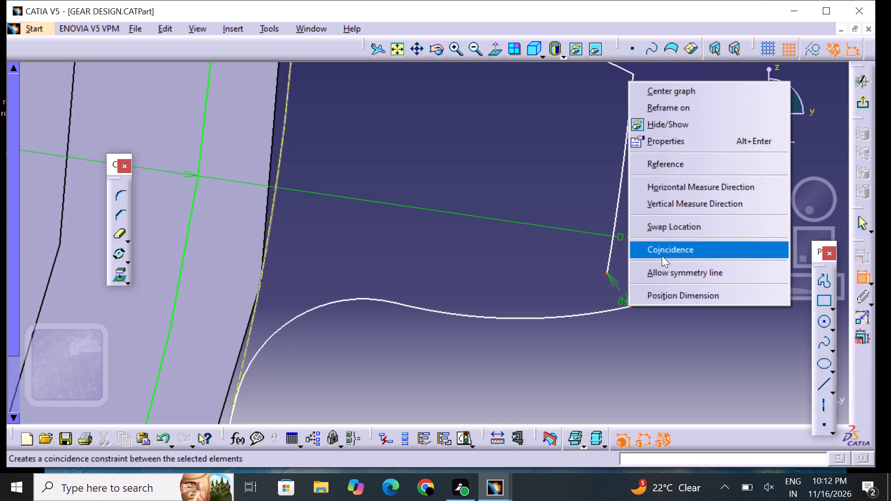
pyautogui.click(662, 254)
# Add a coincidence joining the eighth tooth's tip arc end to the outer end of its flank.
pyautogui.moveTo(650, 295); pyautogui.dragTo(675, 105, button='middle')
pyautogui.moveTo(627, 251); pyautogui.dragTo(671, 145, button='middle')
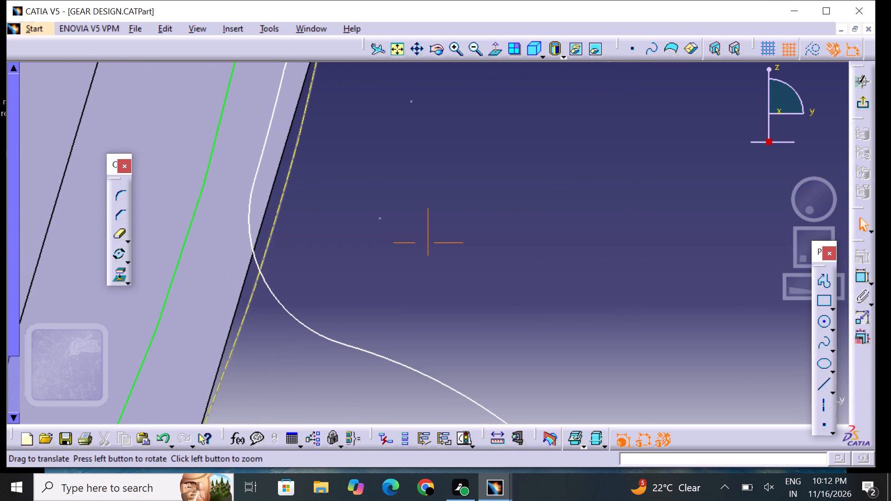
pyautogui.moveTo(632, 295); pyautogui.dragTo(610, 164, button='middle')
pyautogui.scroll(1, 597, 296)
pyautogui.moveTo(597, 296); pyautogui.dragTo(646, 167, button='middle')
pyautogui.moveTo(568, 254); pyautogui.dragTo(641, 126, button='middle')
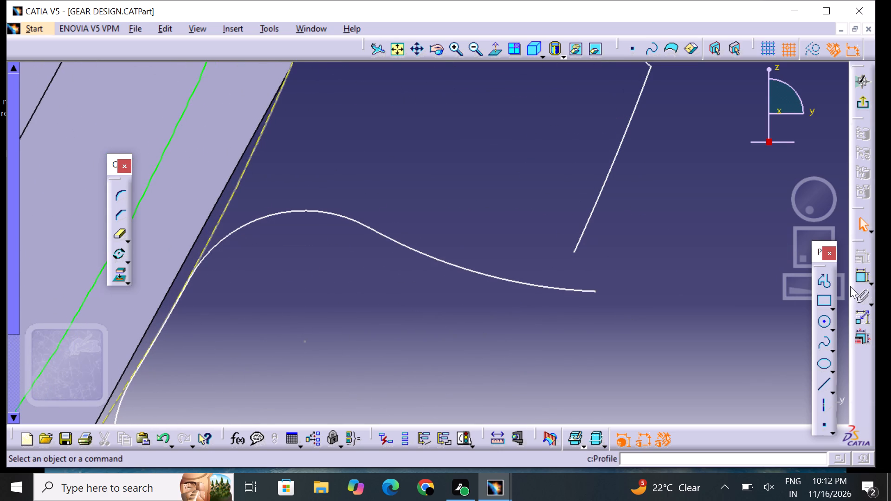
pyautogui.click(858, 278)
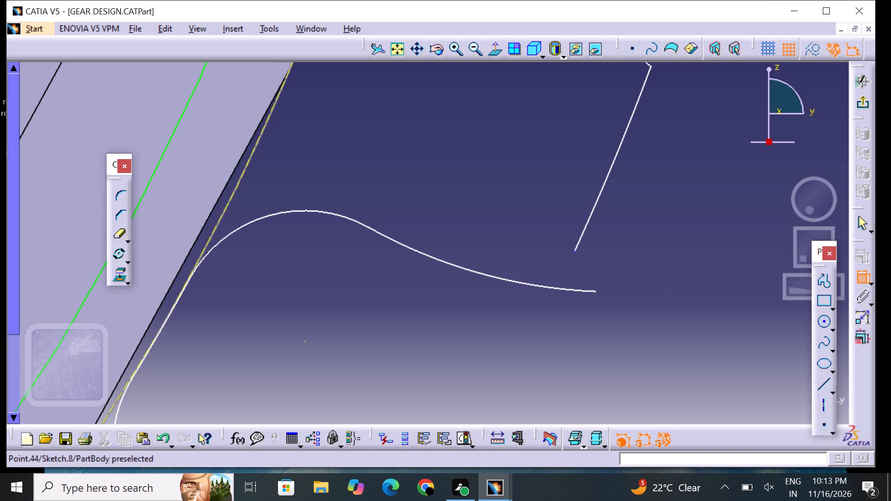
pyautogui.click(575, 250)
pyautogui.click(595, 289)
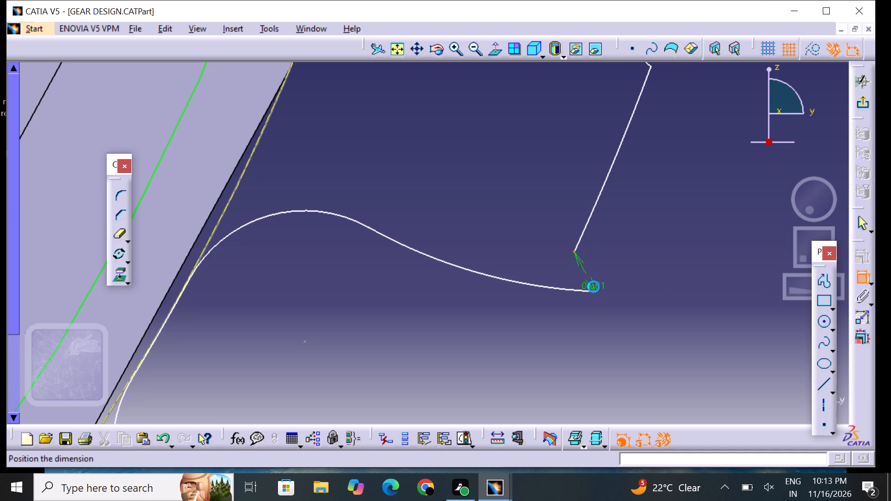
pyautogui.rightClick(594, 288)
pyautogui.click(626, 238)
# Close the ninth tooth's profile by making the tip arc end and the flank's outer end coincident.
pyautogui.moveTo(577, 322); pyautogui.dragTo(668, 207, button='middle')
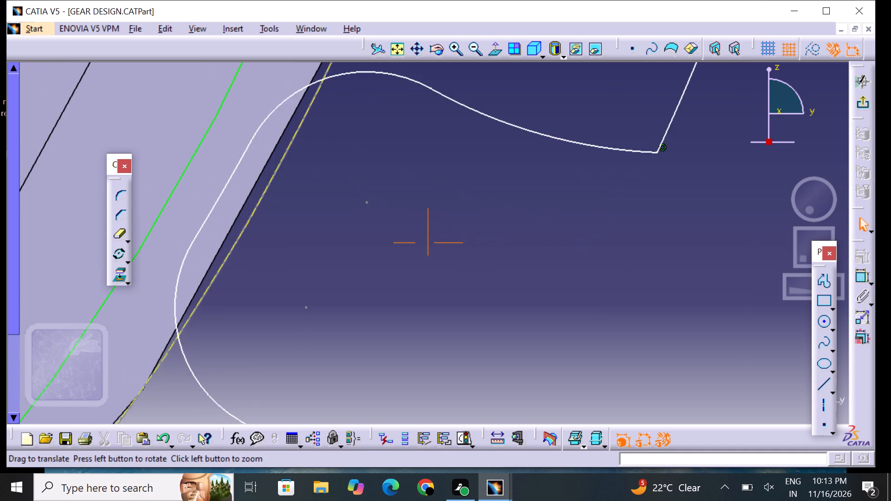
pyautogui.moveTo(626, 333); pyautogui.dragTo(626, 213, button='middle')
pyautogui.scroll(1, 677, 424)
pyautogui.moveTo(677, 424); pyautogui.dragTo(703, 290, button='middle')
pyautogui.moveTo(600, 346); pyautogui.dragTo(639, 221, button='middle')
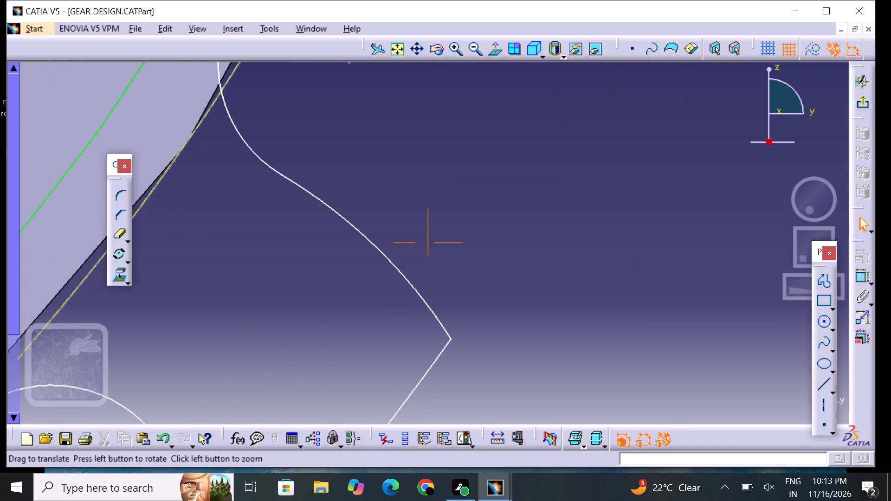
pyautogui.scroll(1, 540, 344)
pyautogui.moveTo(541, 344); pyautogui.dragTo(654, 237, button='middle')
pyautogui.moveTo(527, 325); pyautogui.dragTo(639, 244, button='middle')
pyautogui.click(861, 278)
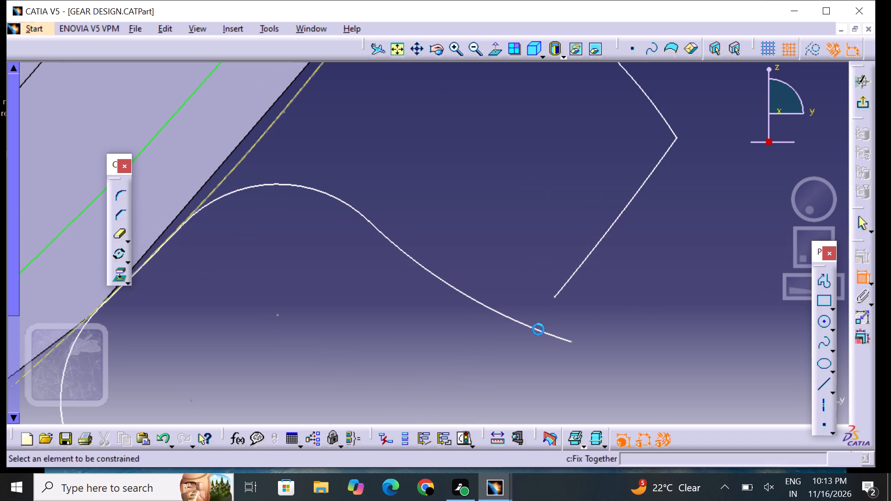
pyautogui.click(555, 295)
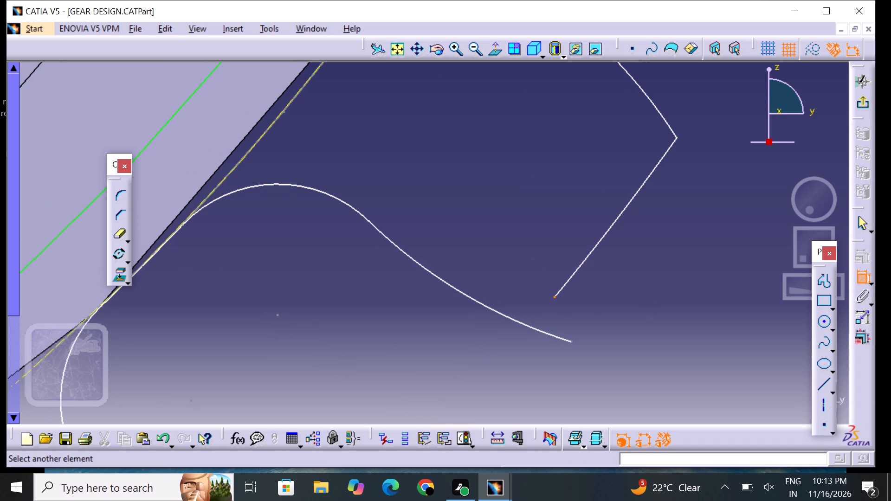
pyautogui.click(569, 341)
pyautogui.rightClick(569, 340)
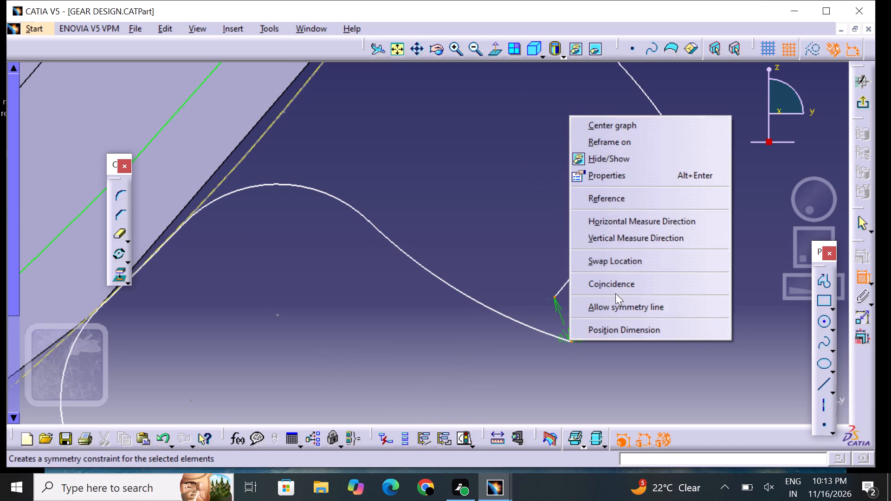
pyautogui.click(618, 286)
# Make the tenth tooth's free tip arc end coincident with the outer end of the neighbouring flank curve.
pyautogui.moveTo(529, 353); pyautogui.dragTo(620, 243, button='middle')
pyautogui.moveTo(457, 289); pyautogui.dragTo(574, 225, button='middle')
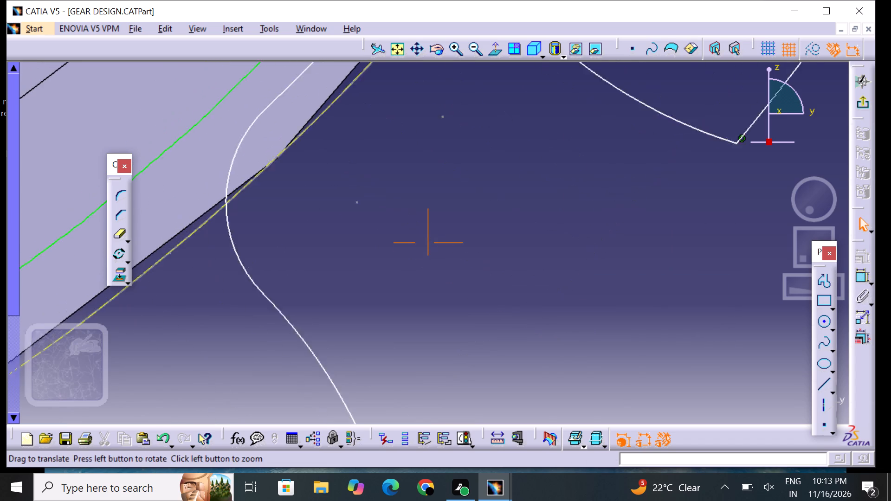
pyautogui.moveTo(574, 225); pyautogui.dragTo(594, 203, button='middle')
pyautogui.moveTo(449, 334); pyautogui.dragTo(574, 227, button='middle')
pyautogui.scroll(1, 505, 338)
pyautogui.moveTo(508, 338); pyautogui.dragTo(633, 230, button='middle')
pyautogui.moveTo(456, 289); pyautogui.dragTo(564, 218, button='middle')
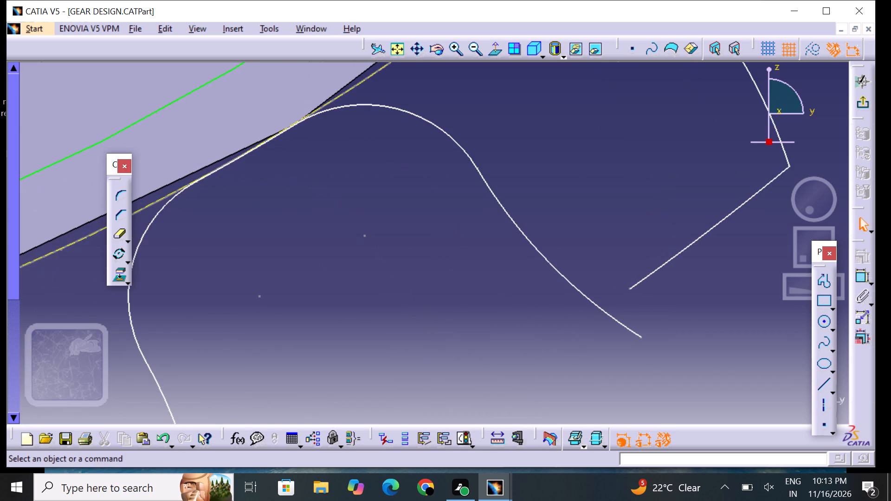
pyautogui.moveTo(598, 384); pyautogui.dragTo(615, 347, button='middle')
pyautogui.click(859, 277)
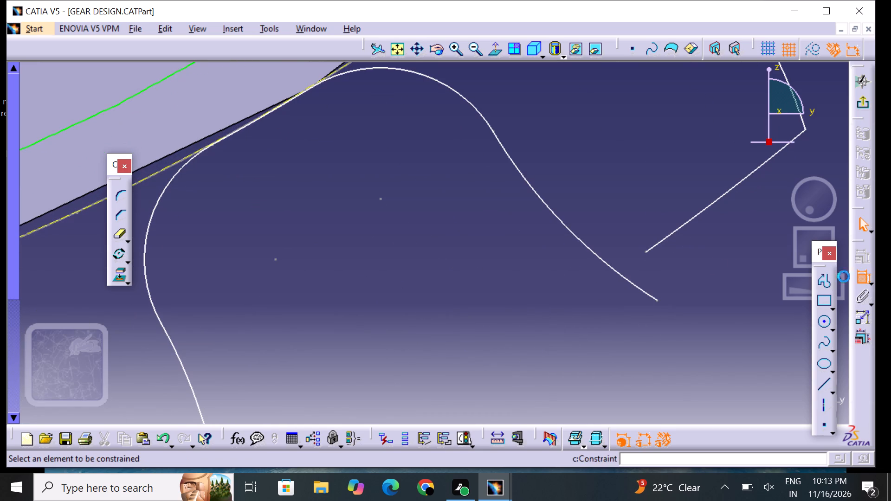
pyautogui.click(645, 248)
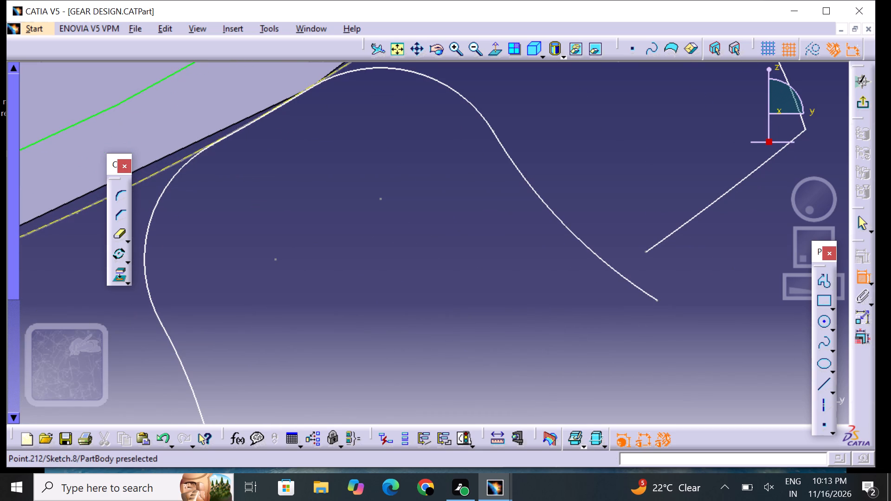
pyautogui.click(647, 253)
pyautogui.click(655, 299)
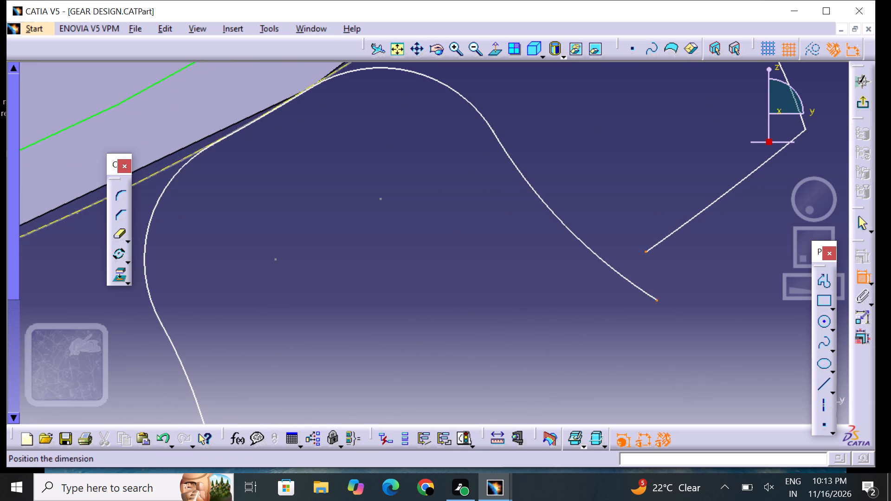
pyautogui.rightClick(653, 299)
pyautogui.click(684, 252)
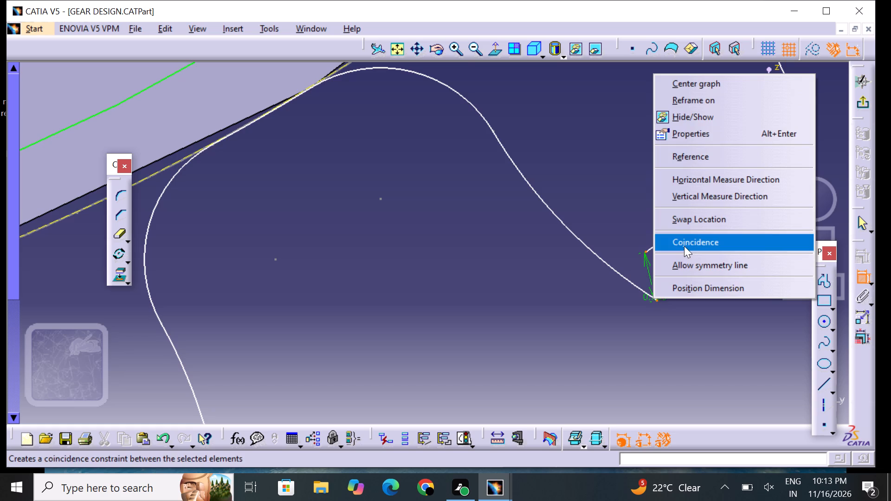
pyautogui.click(684, 246)
# Join the eleventh tooth's tip arc end to the outer end of its flank with a coincidence constraint.
pyautogui.moveTo(432, 359); pyautogui.dragTo(634, 226, button='middle')
pyautogui.moveTo(482, 358); pyautogui.dragTo(668, 208, button='middle')
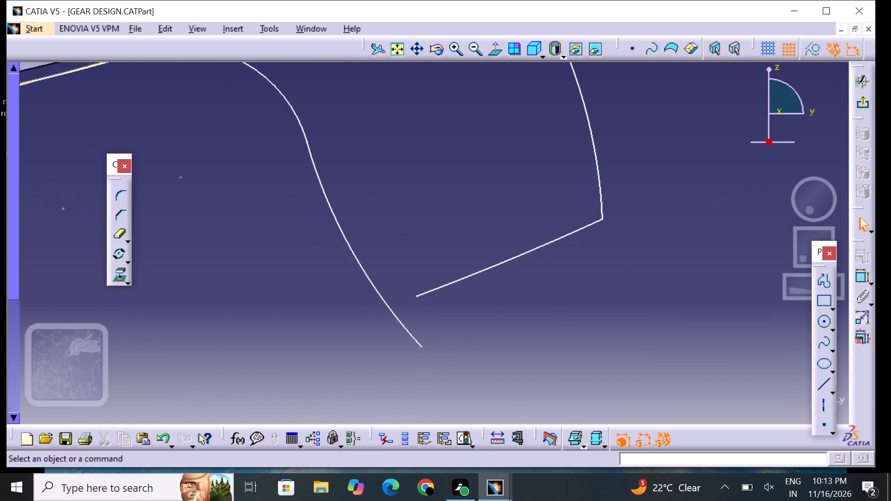
pyautogui.moveTo(307, 361); pyautogui.dragTo(384, 335, button='middle')
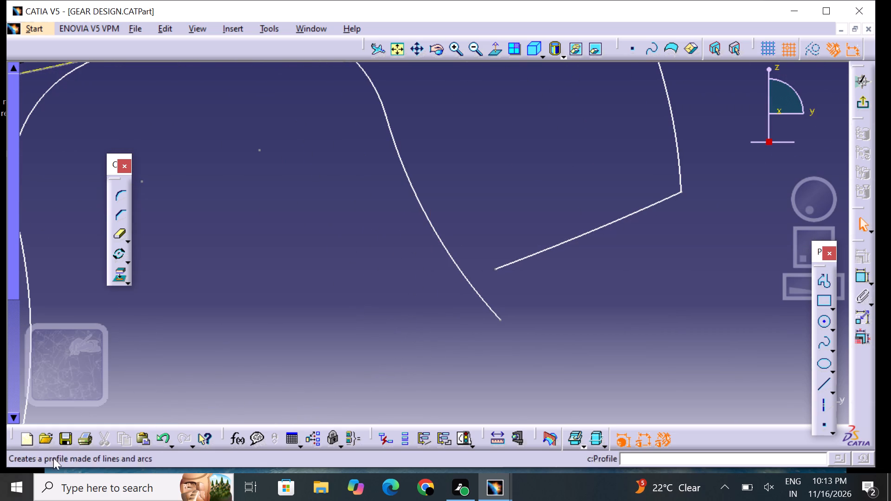
pyautogui.click(856, 275)
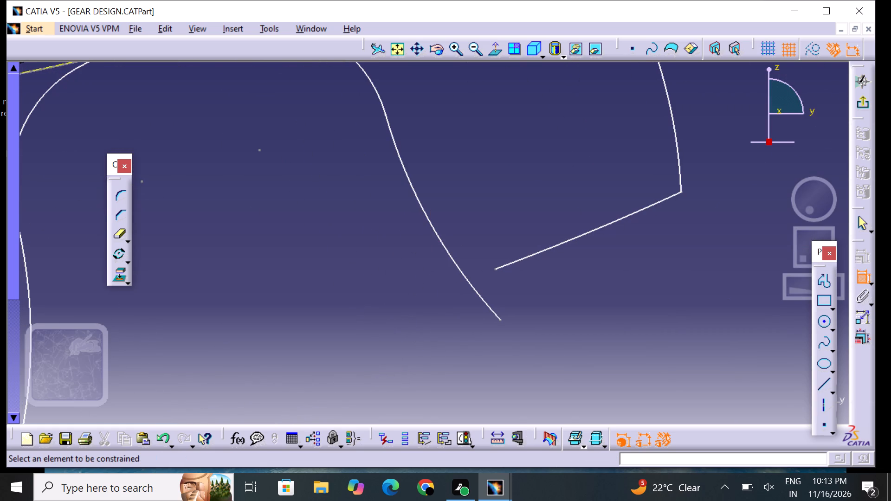
pyautogui.click(497, 268)
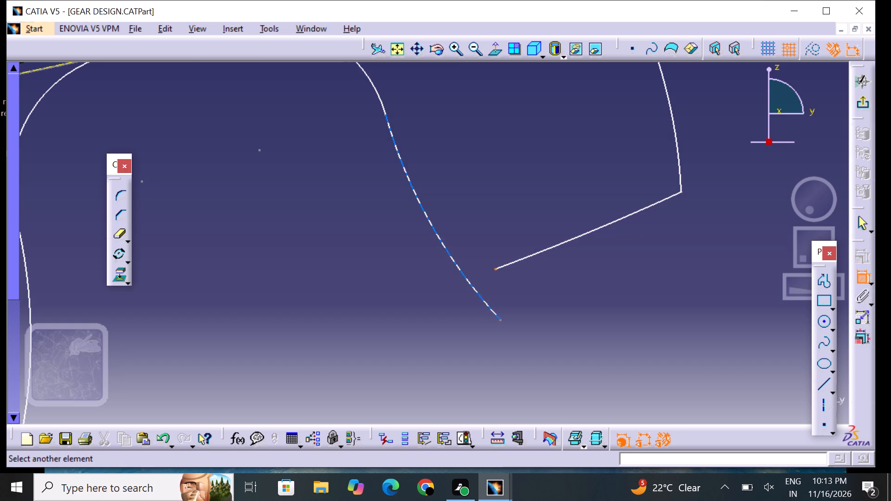
pyautogui.click(497, 318)
pyautogui.rightClick(497, 315)
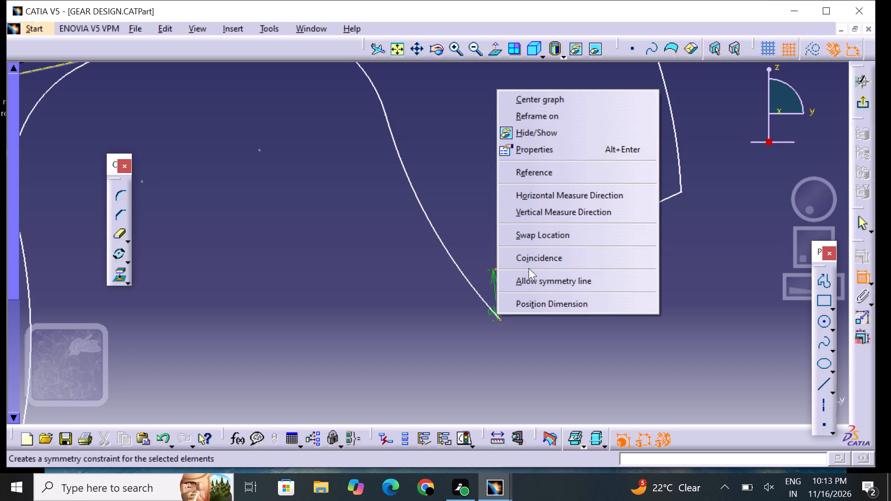
pyautogui.click(531, 263)
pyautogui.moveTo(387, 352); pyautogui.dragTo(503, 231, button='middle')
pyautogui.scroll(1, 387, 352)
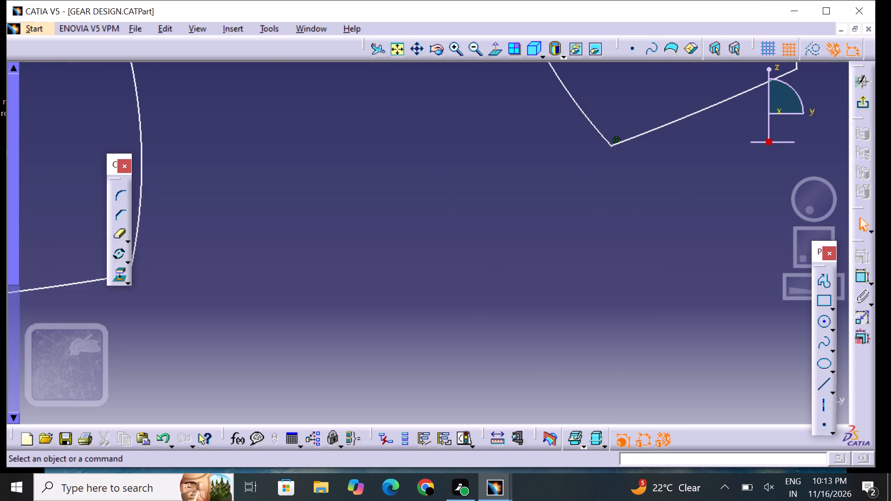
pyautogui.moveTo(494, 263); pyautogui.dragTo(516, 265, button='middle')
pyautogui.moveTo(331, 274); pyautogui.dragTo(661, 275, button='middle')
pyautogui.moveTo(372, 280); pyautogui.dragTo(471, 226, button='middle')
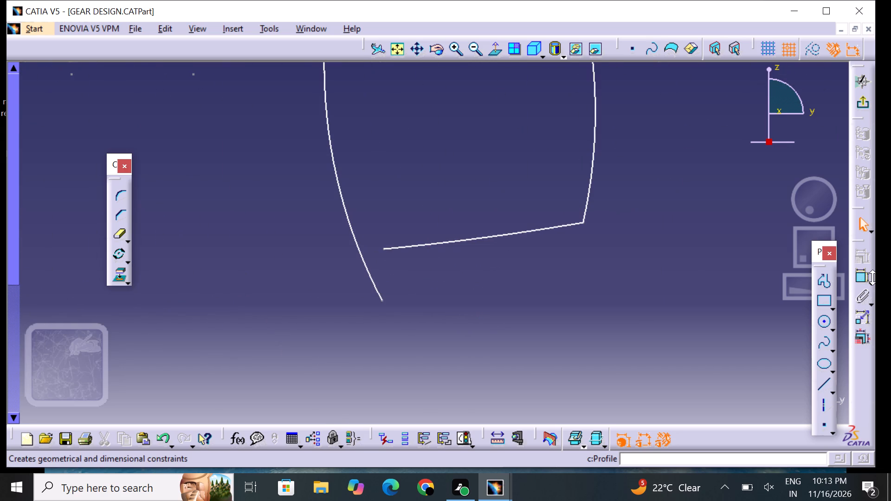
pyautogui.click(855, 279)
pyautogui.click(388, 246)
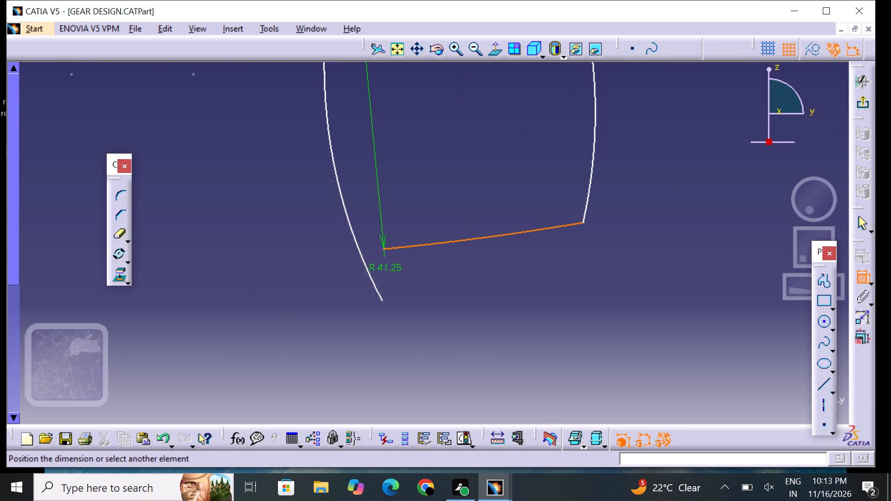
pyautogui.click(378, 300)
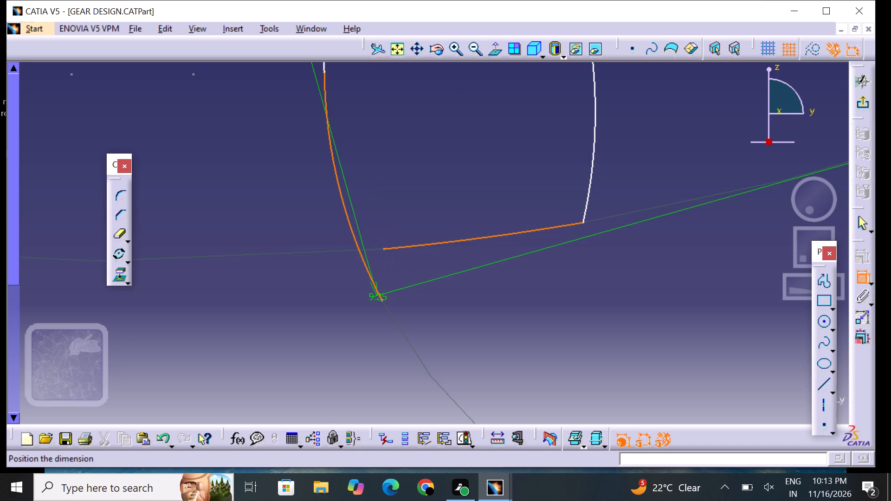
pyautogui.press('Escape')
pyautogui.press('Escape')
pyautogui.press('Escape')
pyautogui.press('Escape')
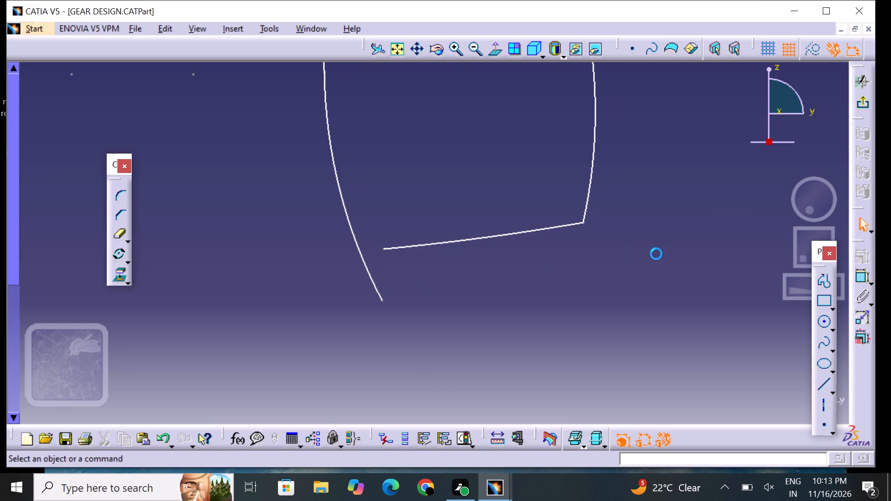
# Close the twelfth tooth's profile by making the free tip arc end coincident with the flank's outer end.
pyautogui.moveTo(860, 274); pyautogui.dragTo(852, 283)
pyautogui.click(383, 248)
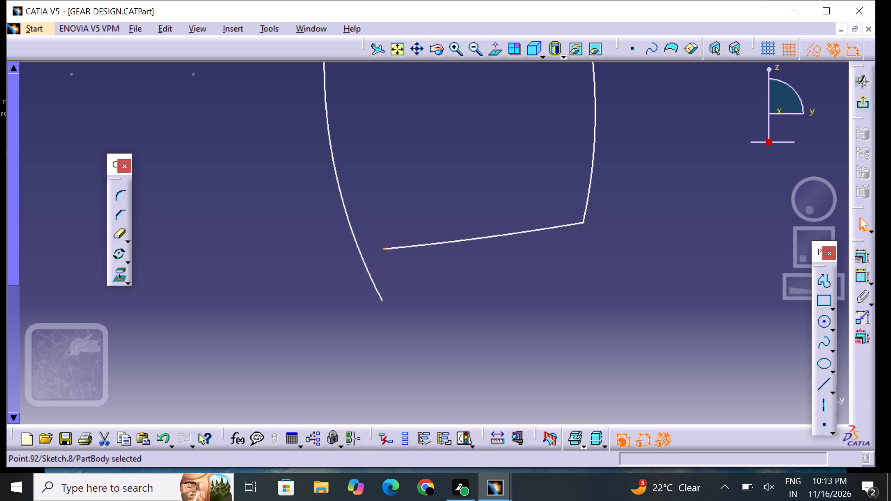
pyautogui.click(380, 301)
pyautogui.rightClick(381, 300)
pyautogui.click(423, 331)
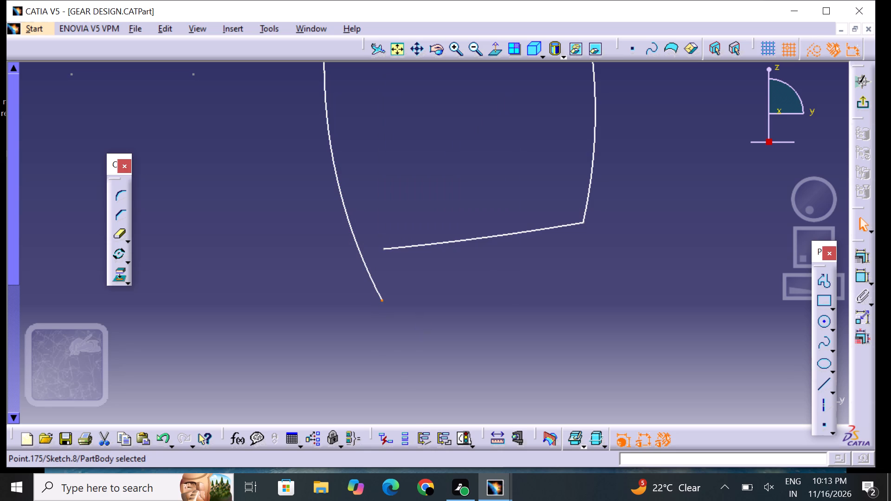
pyautogui.click(866, 280)
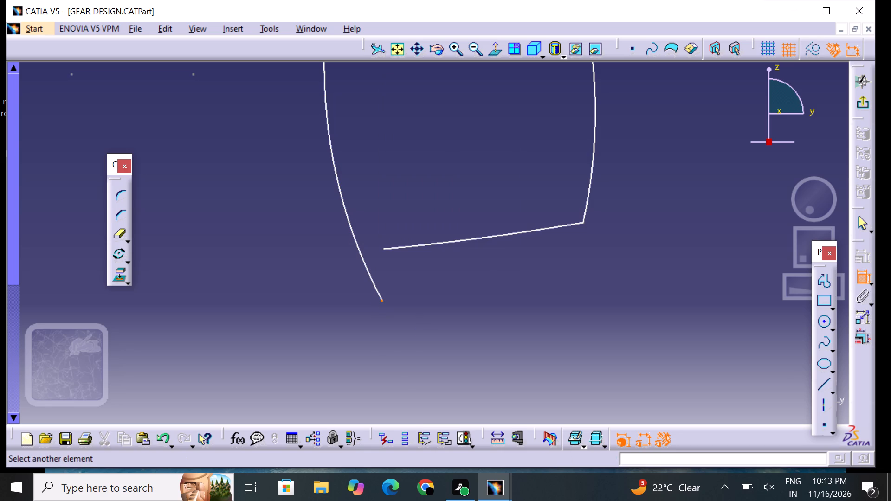
pyautogui.click(386, 249)
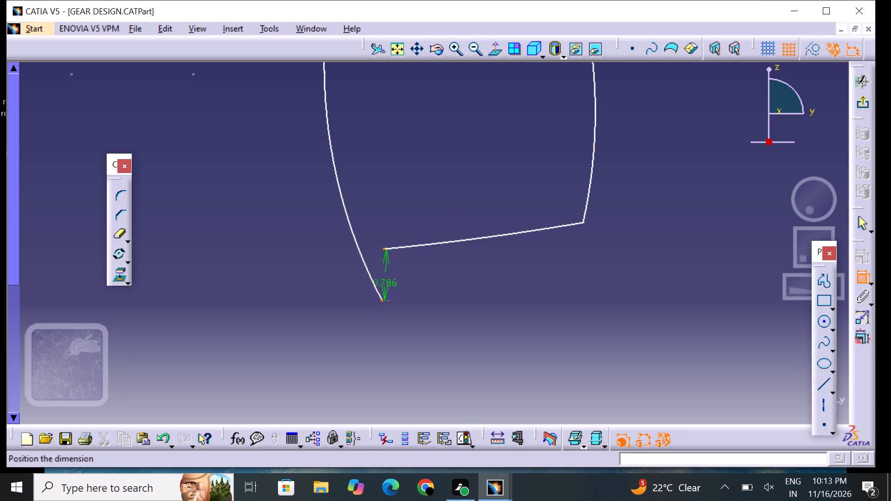
pyautogui.rightClick(384, 287)
pyautogui.click(433, 394)
# Join the thirteenth tooth's tip arc end to the outer end of its flank with a coincidence constraint.
pyautogui.moveTo(373, 351); pyautogui.dragTo(620, 385, button='middle')
pyautogui.moveTo(519, 313); pyautogui.dragTo(767, 355, button='middle')
pyautogui.moveTo(366, 303); pyautogui.dragTo(536, 295, button='middle')
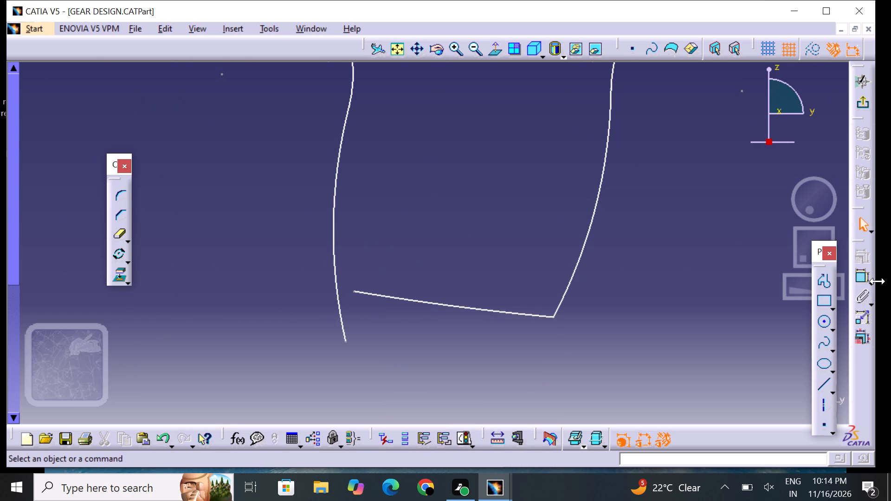
pyautogui.click(862, 273)
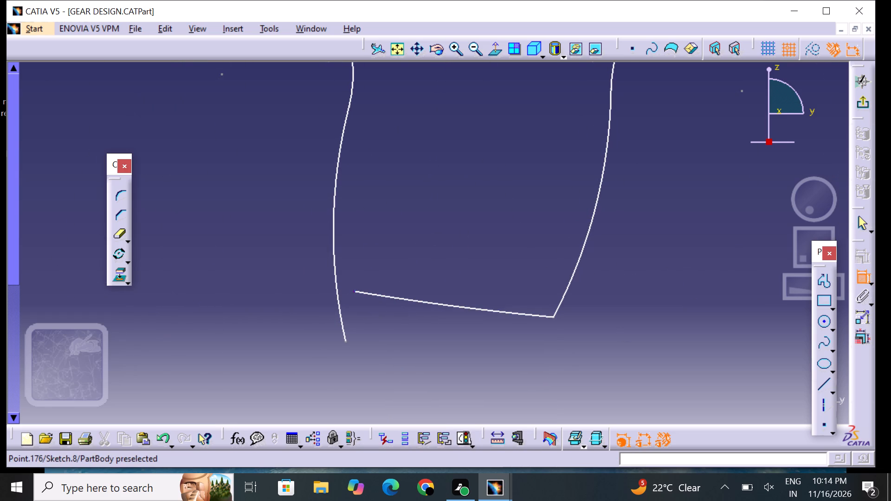
pyautogui.click(354, 292)
pyautogui.click(344, 340)
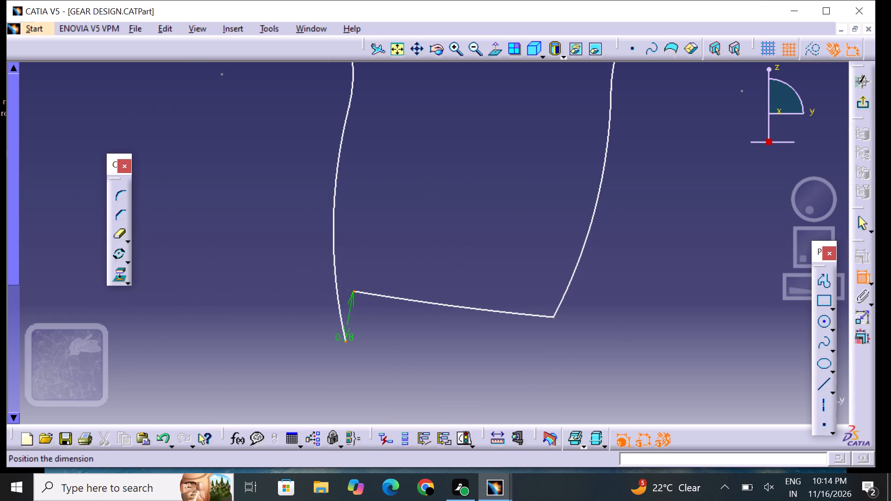
pyautogui.rightClick(344, 340)
pyautogui.click(381, 287)
# Add a coincidence between the fourteenth tooth's outer flank end and the free end of its tip arc.
pyautogui.moveTo(307, 274); pyautogui.dragTo(490, 372, button='middle')
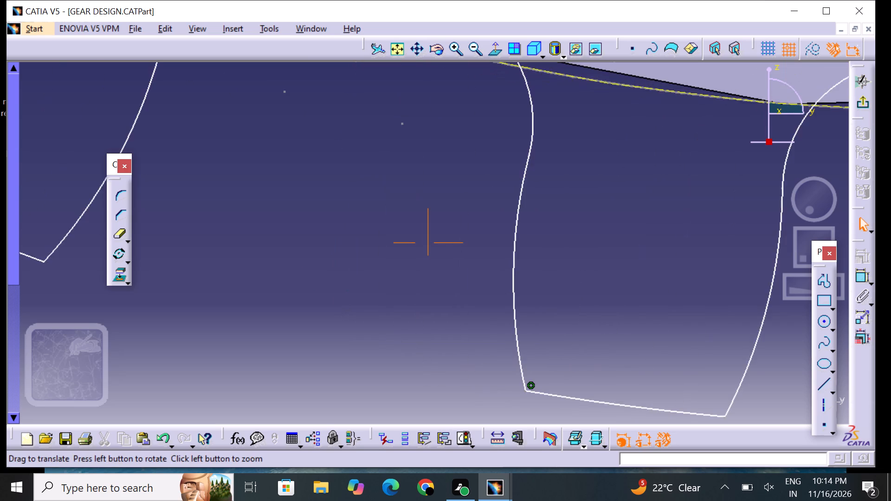
pyautogui.moveTo(332, 246); pyautogui.dragTo(685, 334, button='middle')
pyautogui.moveTo(486, 284); pyautogui.dragTo(517, 308, button='middle')
pyautogui.click(860, 270)
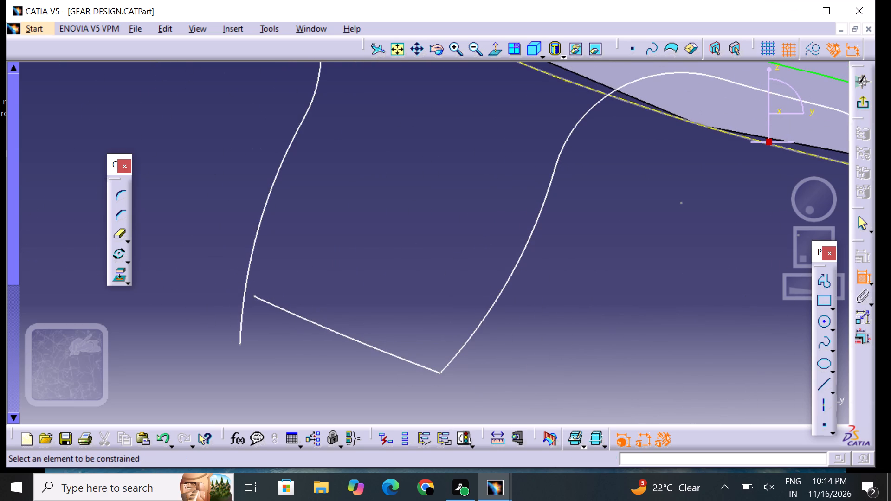
pyautogui.click(241, 343)
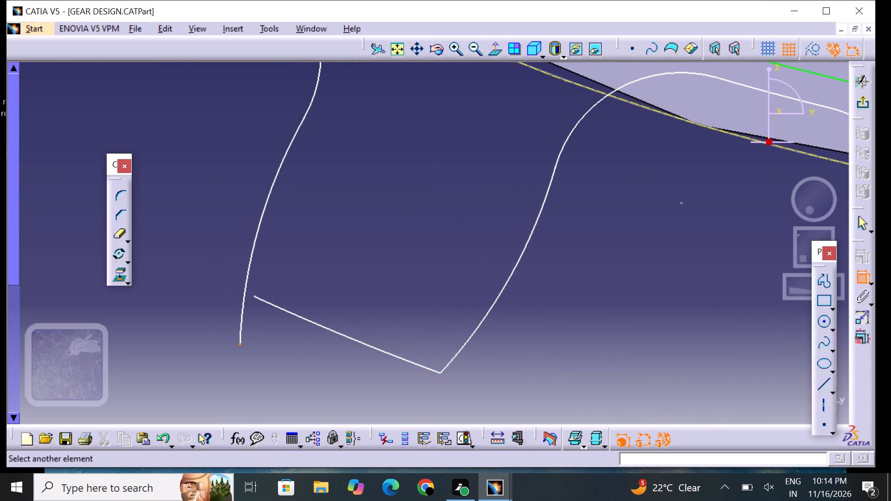
pyautogui.click(256, 296)
pyautogui.rightClick(255, 295)
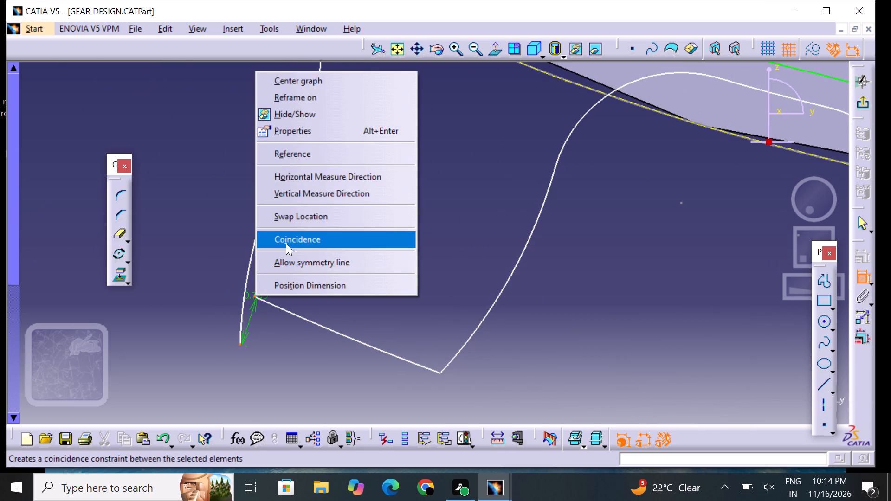
pyautogui.click(287, 242)
# Make the fifteenth tooth's outer flank end coincident with the free end of its tip arc.
pyautogui.moveTo(310, 241); pyautogui.dragTo(419, 463, button='middle')
pyautogui.moveTo(286, 260); pyautogui.dragTo(363, 355, button='middle')
pyautogui.moveTo(274, 285); pyautogui.dragTo(277, 287, button='middle')
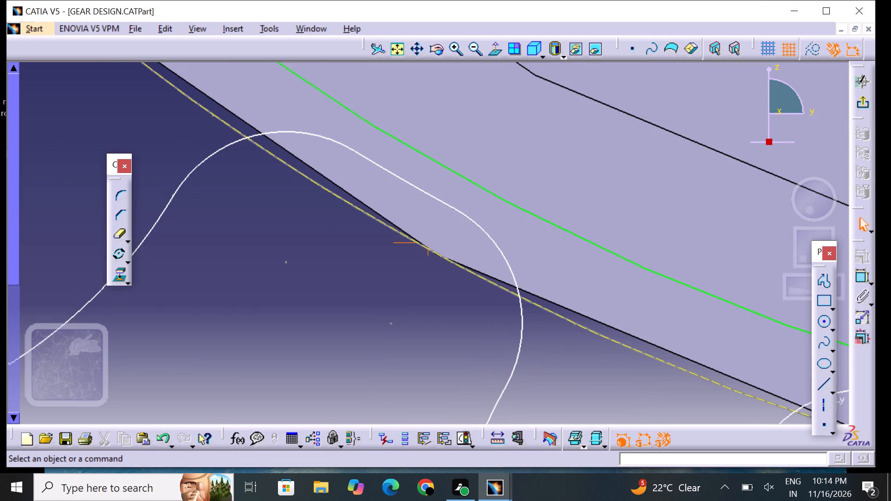
pyautogui.moveTo(277, 287); pyautogui.dragTo(422, 300, button='middle')
pyautogui.moveTo(356, 309); pyautogui.dragTo(435, 362, button='middle')
pyautogui.click(865, 273)
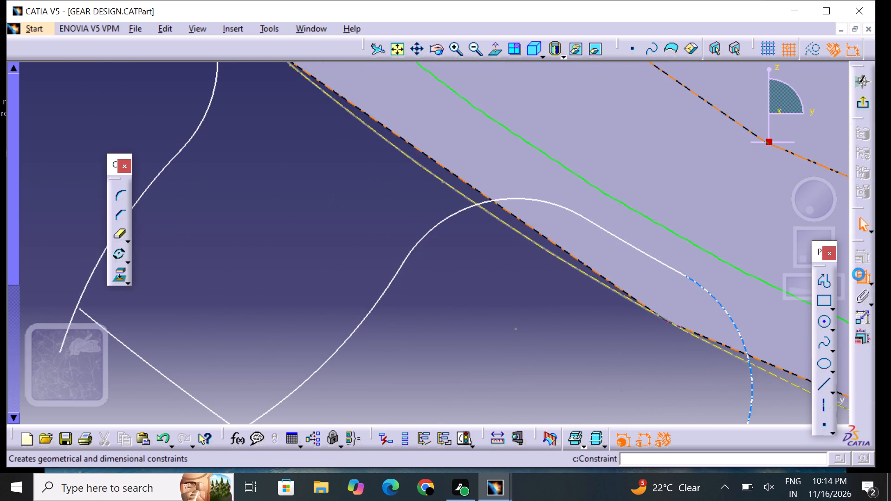
pyautogui.moveTo(189, 317); pyautogui.dragTo(320, 319, button='middle')
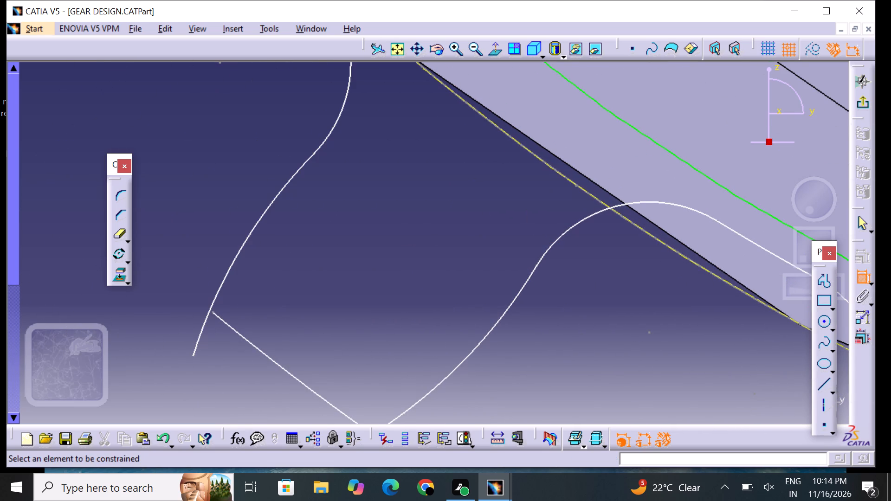
pyautogui.click(192, 355)
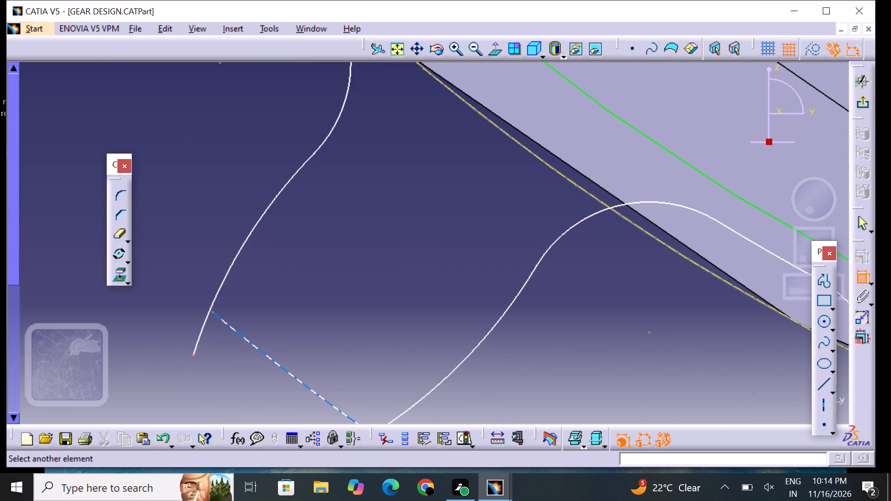
pyautogui.click(213, 311)
pyautogui.rightClick(213, 312)
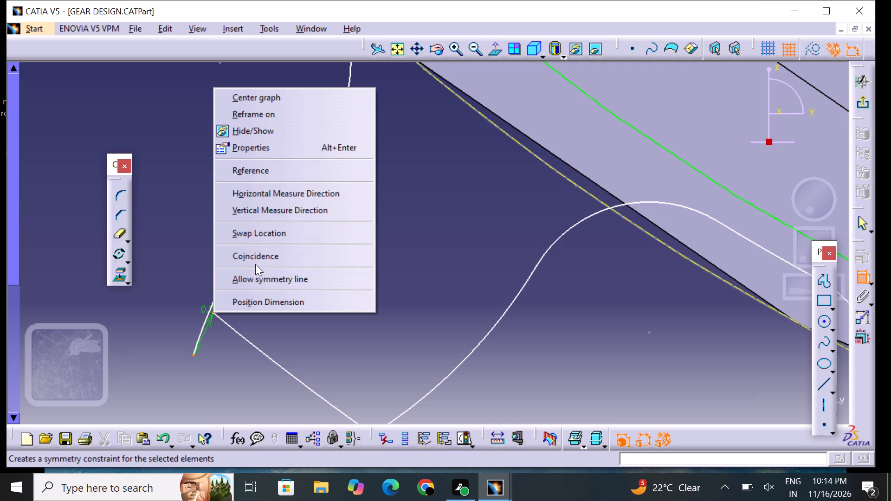
pyautogui.click(257, 259)
# Close the sixteenth tooth's profile with a coincidence between the tip arc end and the overshooting flank end.
pyautogui.moveTo(332, 241); pyautogui.dragTo(387, 366, button='middle')
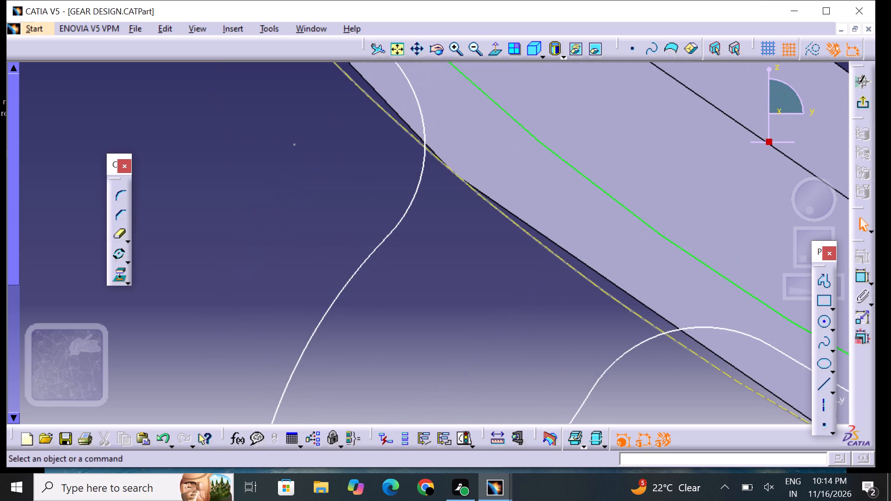
pyautogui.moveTo(370, 183); pyautogui.dragTo(429, 291, button='middle')
pyautogui.moveTo(336, 149); pyautogui.dragTo(516, 176, button='middle')
pyautogui.moveTo(355, 217); pyautogui.dragTo(508, 290, button='middle')
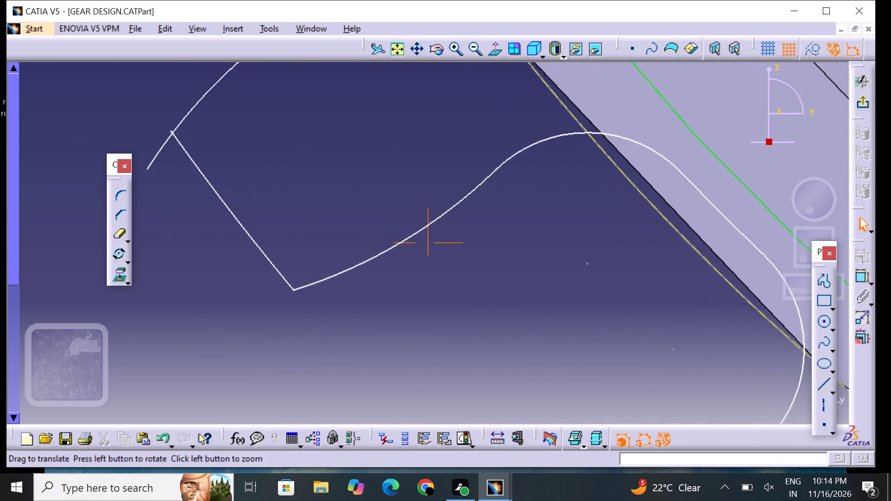
pyautogui.moveTo(508, 290); pyautogui.dragTo(522, 293, button='middle')
pyautogui.click(865, 277)
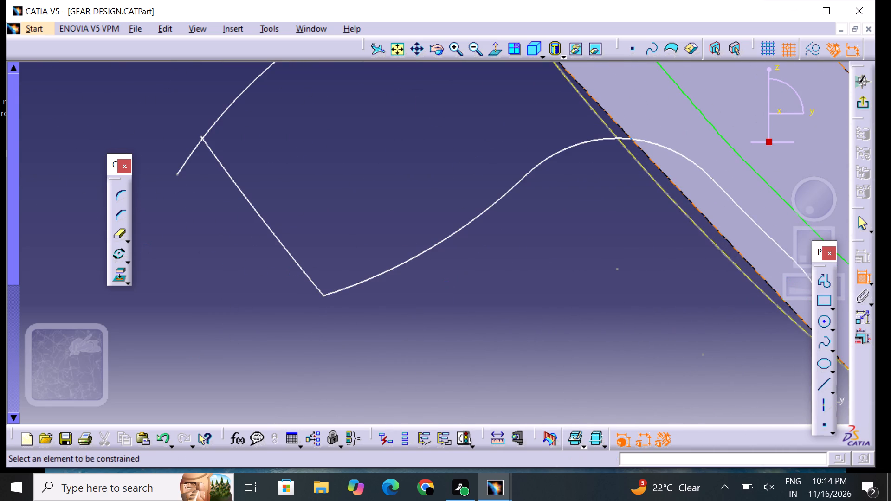
pyautogui.click(198, 135)
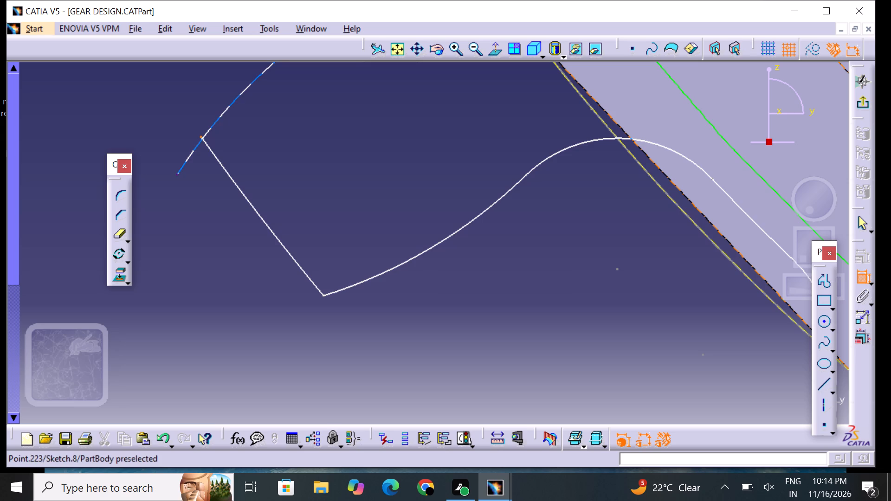
pyautogui.click(178, 174)
pyautogui.rightClick(178, 174)
pyautogui.click(224, 349)
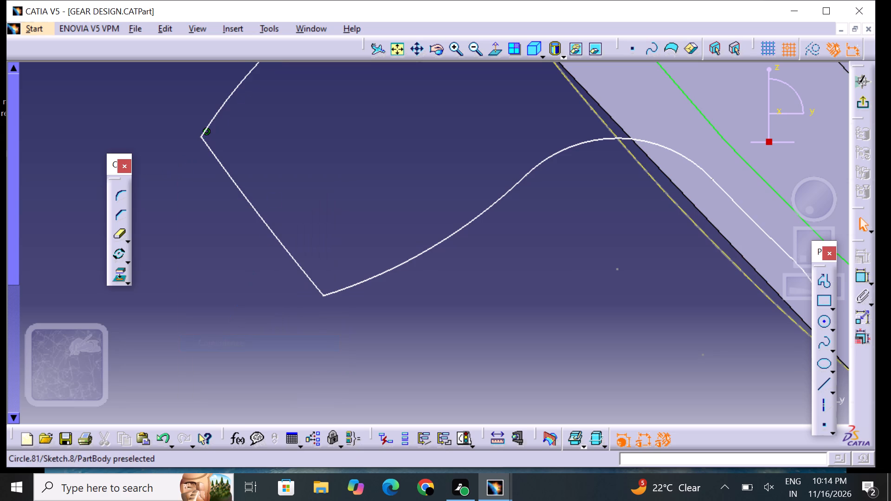
# Join the seventeenth tooth's outer flank end to its tip arc end with a coincidence constraint.
pyautogui.moveTo(266, 181); pyautogui.dragTo(266, 445, button='middle')
pyautogui.moveTo(241, 262); pyautogui.dragTo(285, 437, button='middle')
pyautogui.moveTo(190, 225); pyautogui.dragTo(278, 307, button='middle')
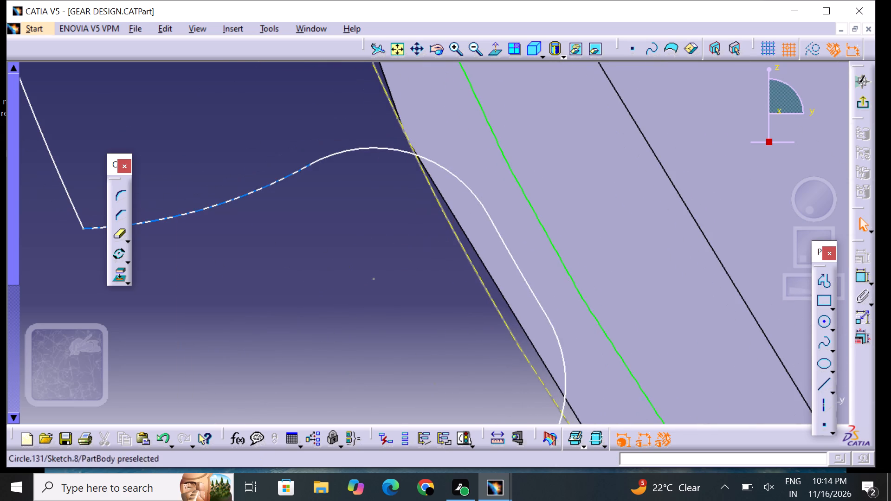
pyautogui.middleClick(416, 337)
pyautogui.moveTo(245, 225); pyautogui.dragTo(394, 372, button='middle')
pyautogui.moveTo(200, 235); pyautogui.dragTo(230, 257, button='middle')
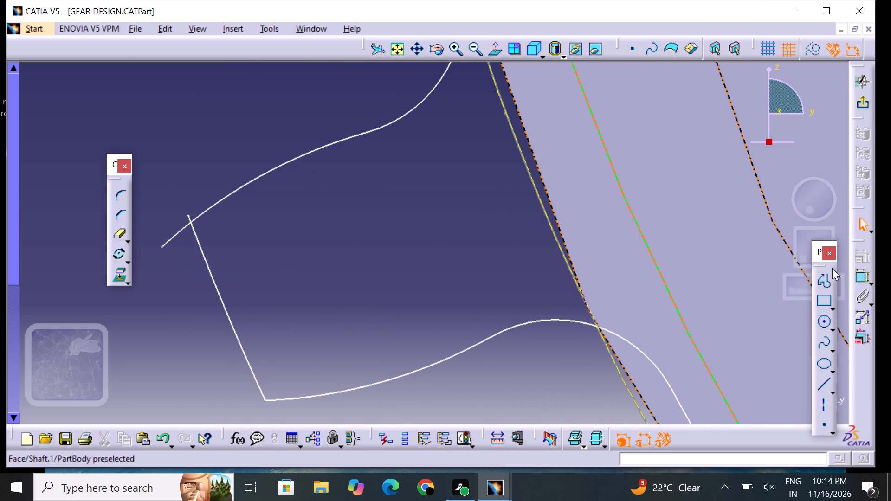
pyautogui.click(857, 277)
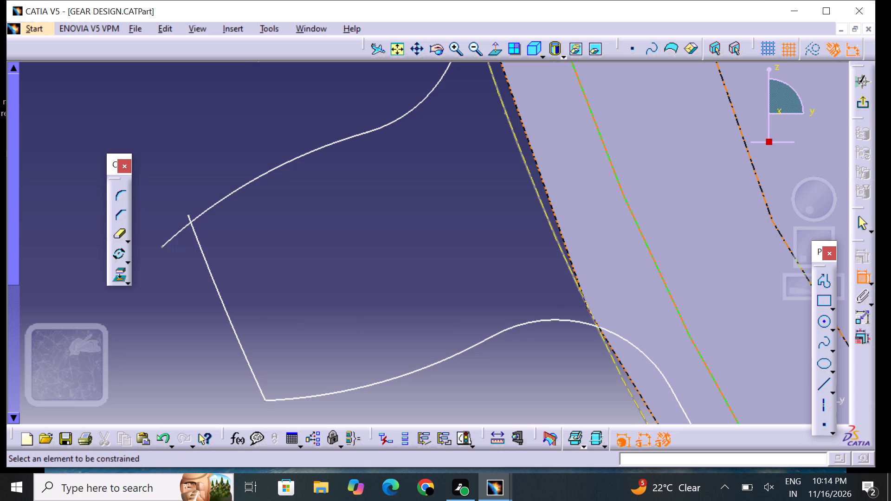
pyautogui.click(163, 243)
pyautogui.click(188, 213)
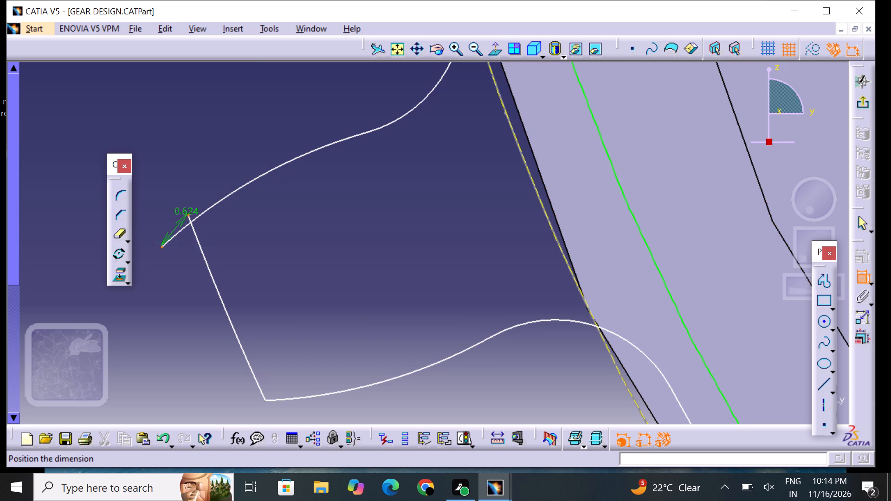
pyautogui.rightClick(188, 213)
pyautogui.click(249, 379)
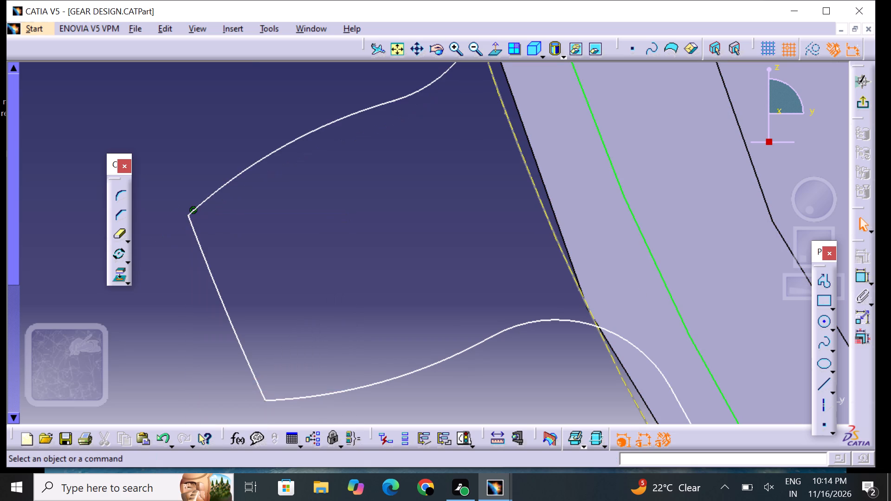
# Make the eighteenth tooth's open flank end coincident with the free end of its tip arc.
pyautogui.moveTo(326, 230); pyautogui.dragTo(298, 438, button='middle')
pyautogui.moveTo(328, 247); pyautogui.dragTo(368, 385, button='middle')
pyautogui.moveTo(331, 212); pyautogui.dragTo(412, 336, button='middle')
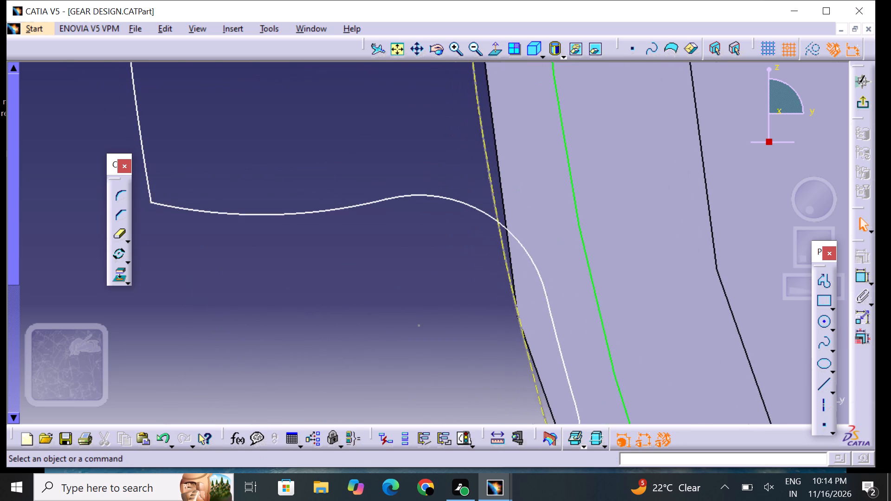
pyautogui.moveTo(376, 316); pyautogui.dragTo(408, 385, button='middle')
pyautogui.moveTo(366, 199); pyautogui.dragTo(419, 337, button='middle')
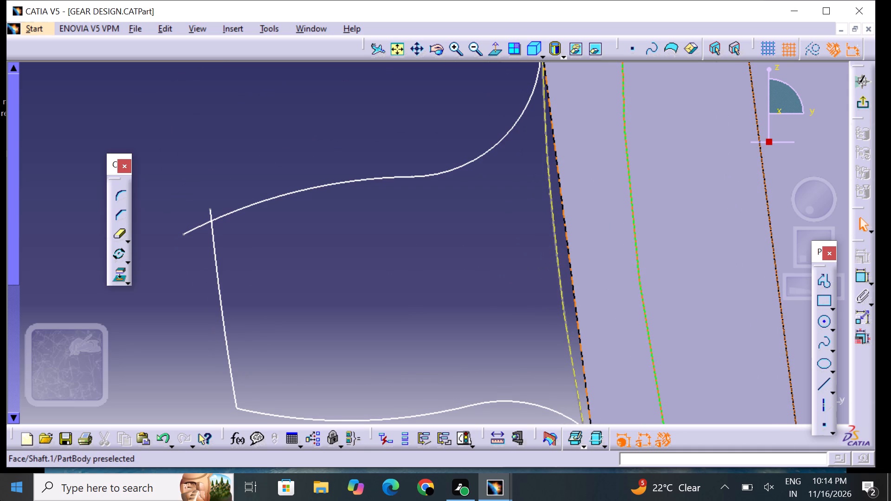
pyautogui.click(861, 280)
pyautogui.click(185, 234)
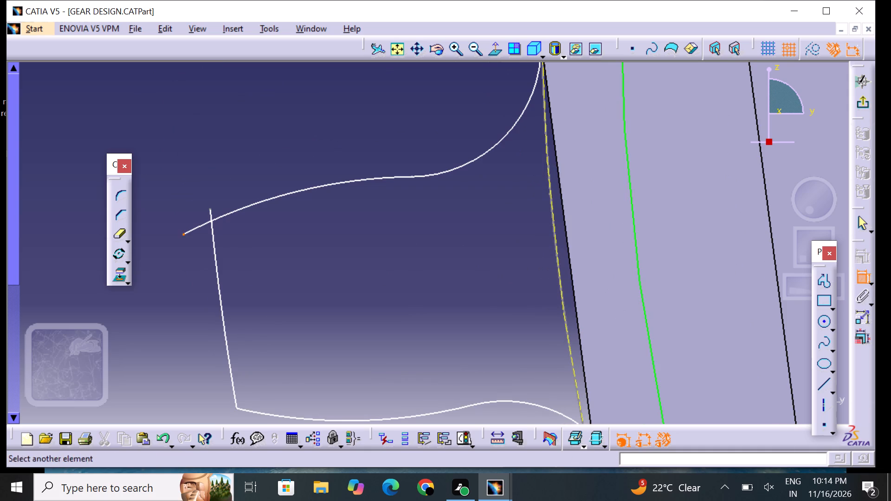
pyautogui.click(212, 210)
pyautogui.rightClick(212, 210)
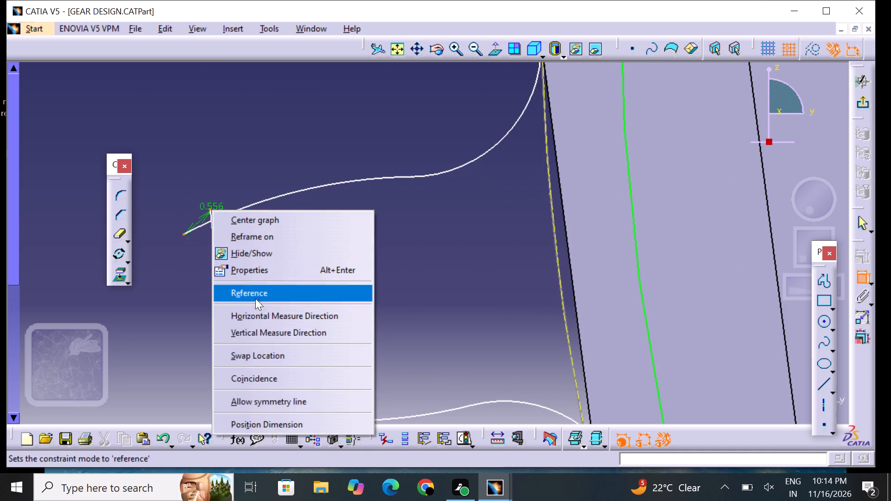
pyautogui.click(288, 377)
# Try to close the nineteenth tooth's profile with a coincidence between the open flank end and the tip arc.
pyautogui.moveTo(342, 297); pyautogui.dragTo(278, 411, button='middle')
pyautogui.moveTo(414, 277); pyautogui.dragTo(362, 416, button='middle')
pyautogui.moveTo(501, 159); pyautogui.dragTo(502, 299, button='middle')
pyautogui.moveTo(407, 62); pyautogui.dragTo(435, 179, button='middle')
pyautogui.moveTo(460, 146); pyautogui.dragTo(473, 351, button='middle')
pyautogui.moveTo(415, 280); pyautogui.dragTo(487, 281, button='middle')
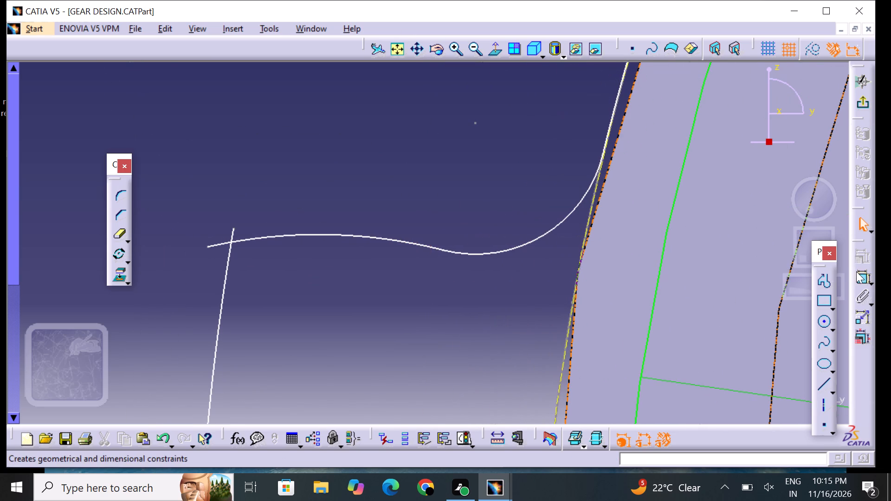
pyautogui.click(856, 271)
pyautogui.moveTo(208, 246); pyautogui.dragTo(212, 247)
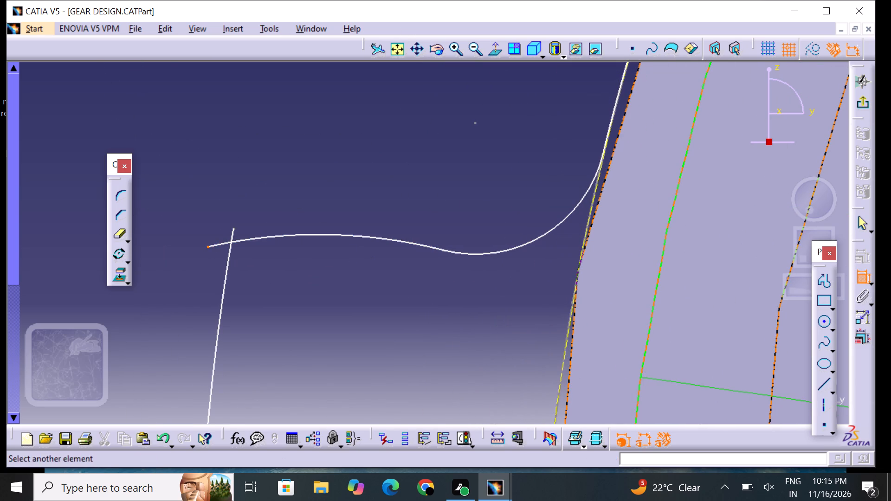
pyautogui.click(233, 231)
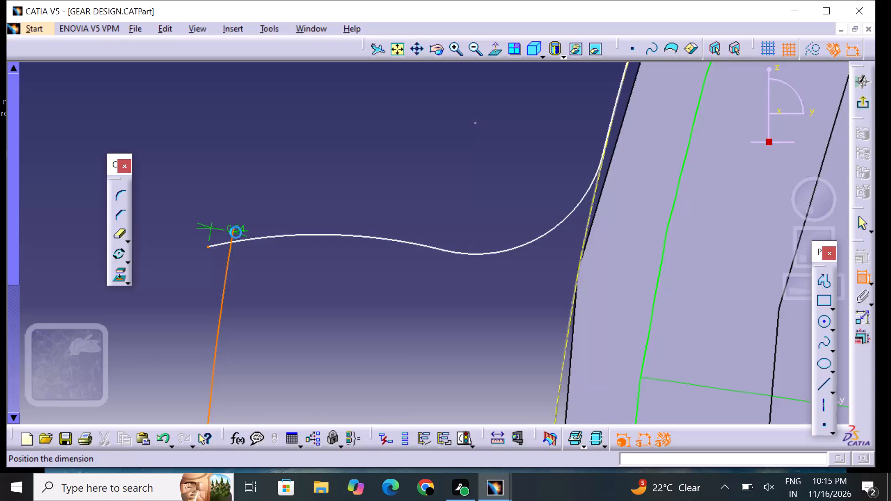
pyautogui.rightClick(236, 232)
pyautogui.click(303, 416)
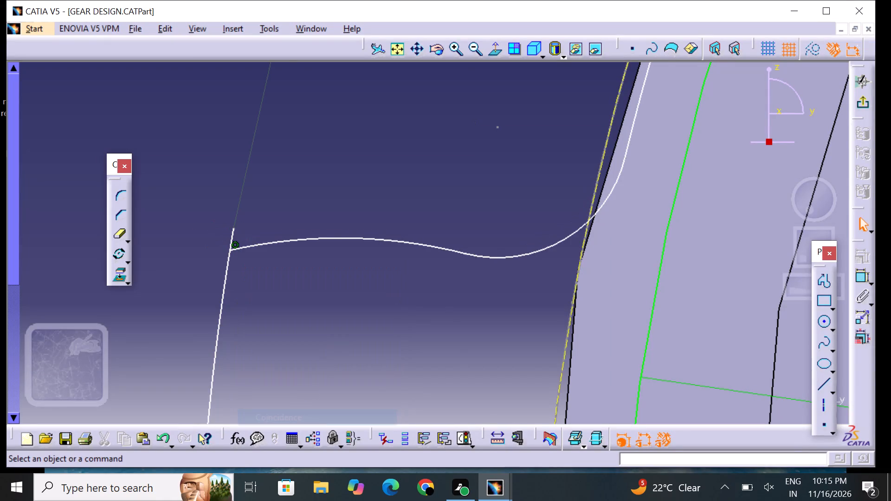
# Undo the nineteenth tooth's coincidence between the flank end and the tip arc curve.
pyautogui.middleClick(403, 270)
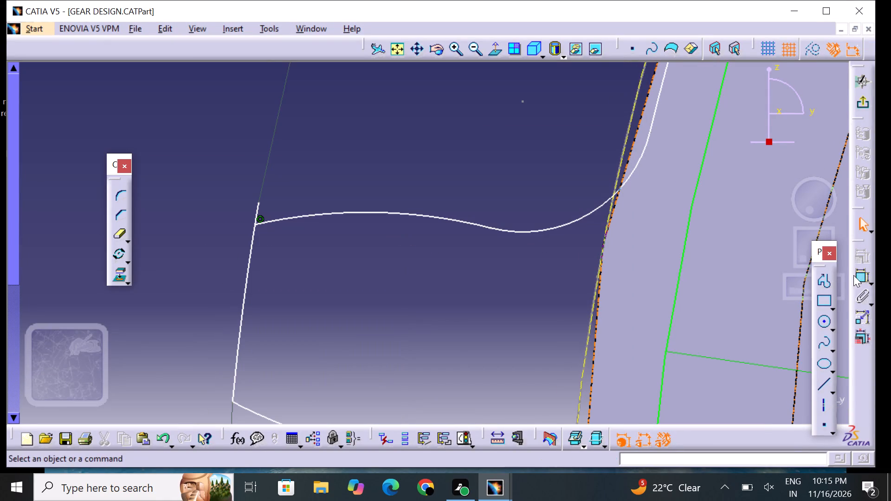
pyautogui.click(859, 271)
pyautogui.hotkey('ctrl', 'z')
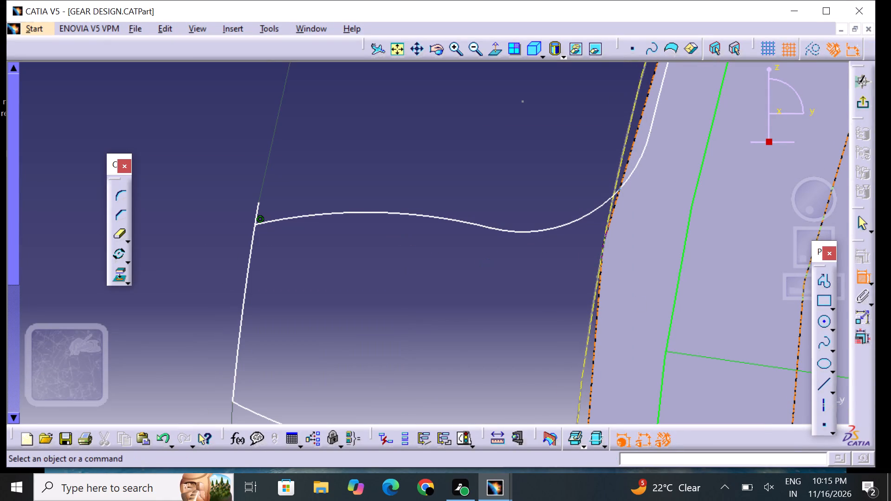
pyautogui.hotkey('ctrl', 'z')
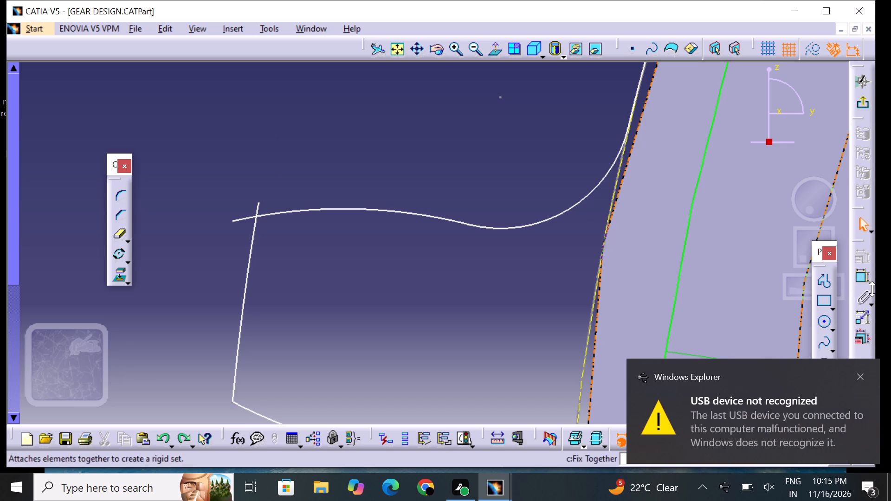
# Add a coincidence between the nineteenth tooth's overshooting flank end and the end point of its tip arc.
pyautogui.click(858, 279)
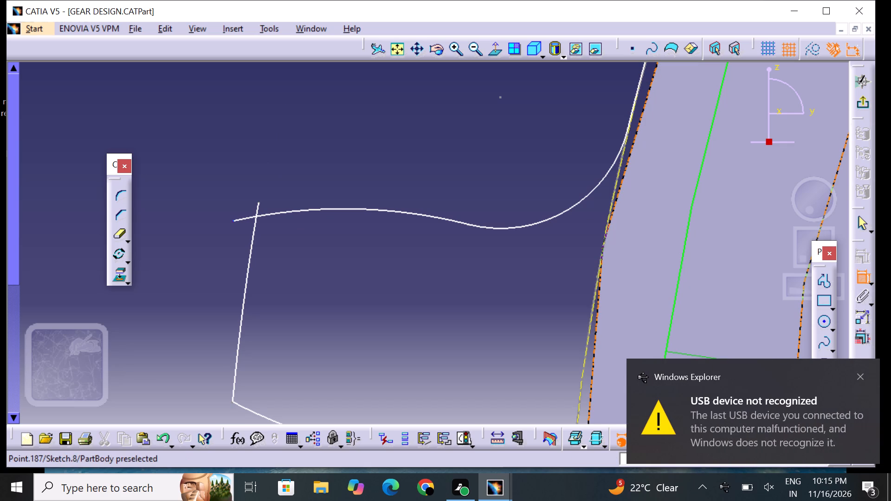
pyautogui.click(232, 219)
pyautogui.click(259, 203)
pyautogui.rightClick(259, 206)
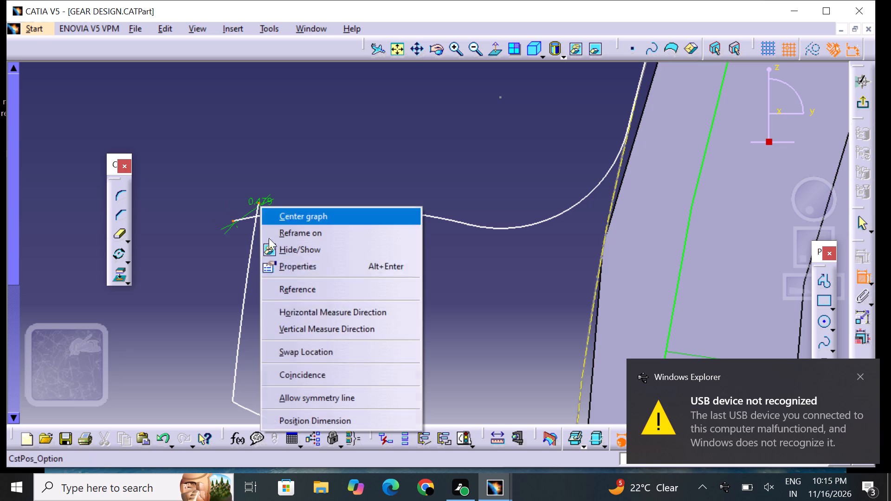
pyautogui.click(320, 374)
# Join the twentieth tooth's overshooting flank end to its tip arc end with a coincidence constraint.
pyautogui.moveTo(445, 272); pyautogui.dragTo(273, 450, button='middle')
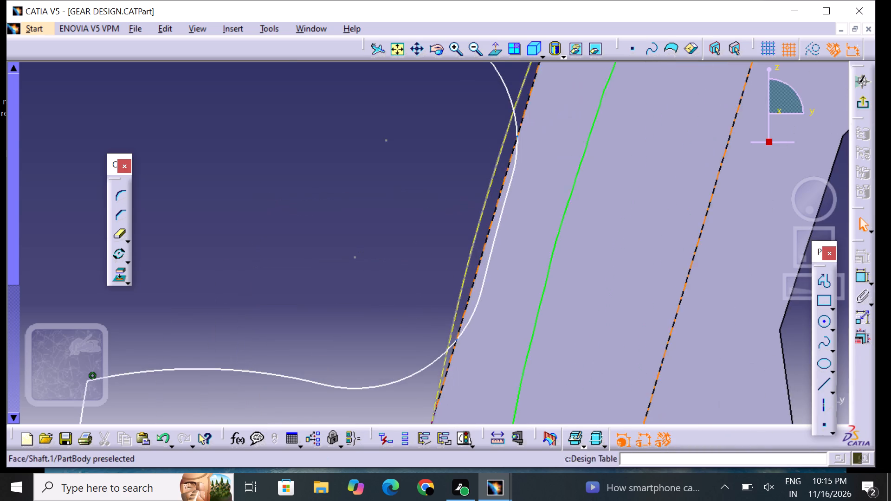
pyautogui.scroll(1, 615, 173)
pyautogui.moveTo(615, 170); pyautogui.dragTo(637, 465, button='middle')
pyautogui.moveTo(529, 244); pyautogui.dragTo(548, 362, button='middle')
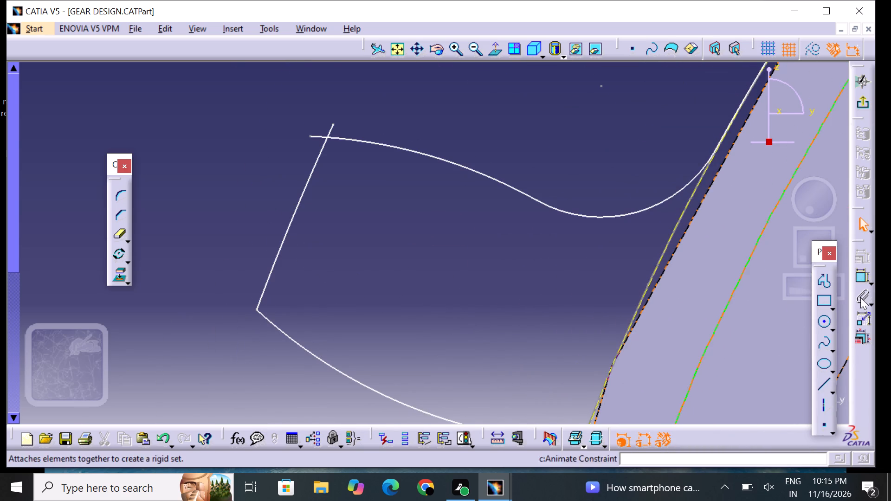
pyautogui.click(862, 275)
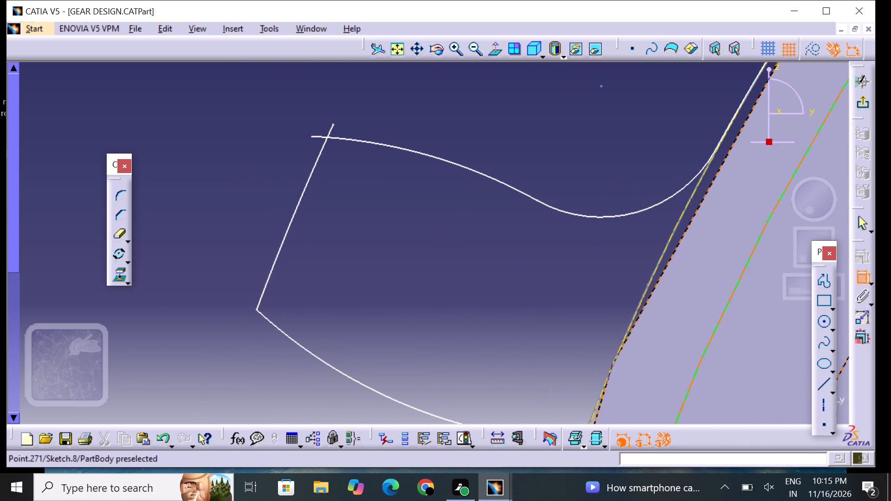
pyautogui.click(309, 135)
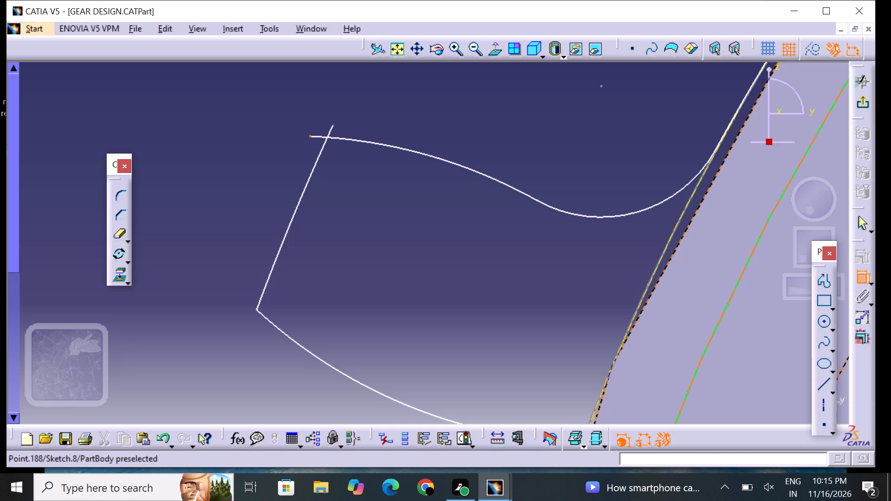
pyautogui.click(333, 123)
pyautogui.rightClick(335, 124)
pyautogui.click(393, 289)
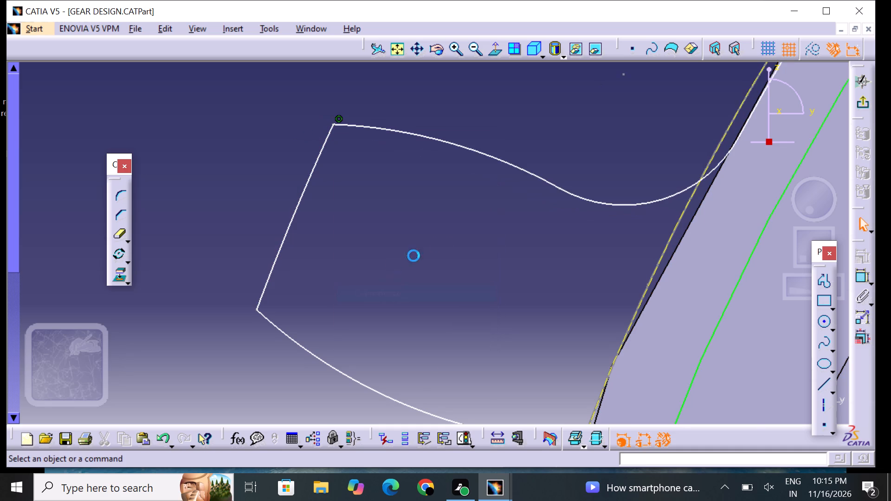
# Close the twenty-first tooth's profile with a coincidence between the tip arc end and the open flank end.
pyautogui.moveTo(498, 208); pyautogui.dragTo(298, 469, button='middle')
pyautogui.moveTo(492, 237); pyautogui.dragTo(424, 479, button='middle')
pyautogui.moveTo(440, 230); pyautogui.dragTo(379, 401, button='middle')
pyautogui.scroll(1, 430, 290)
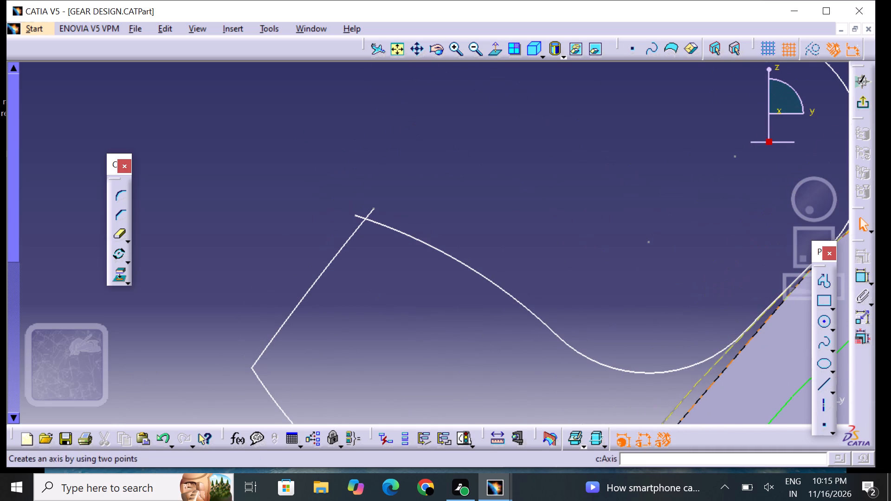
pyautogui.click(863, 271)
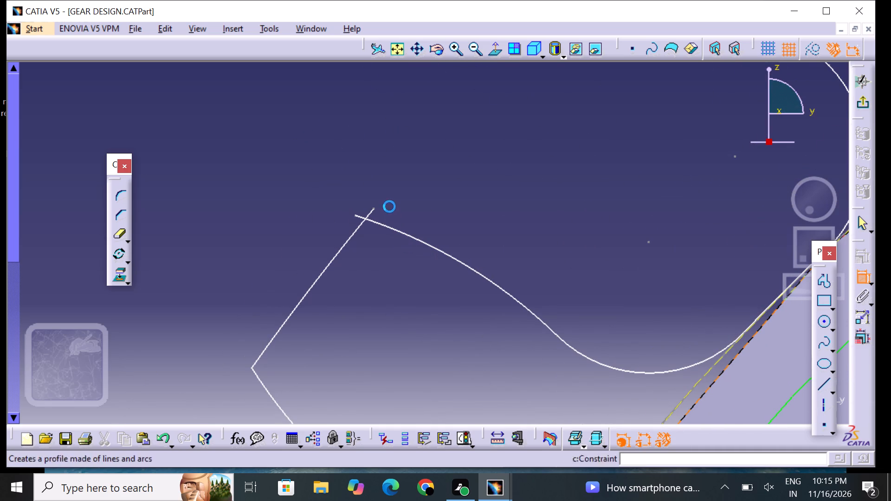
pyautogui.click(374, 209)
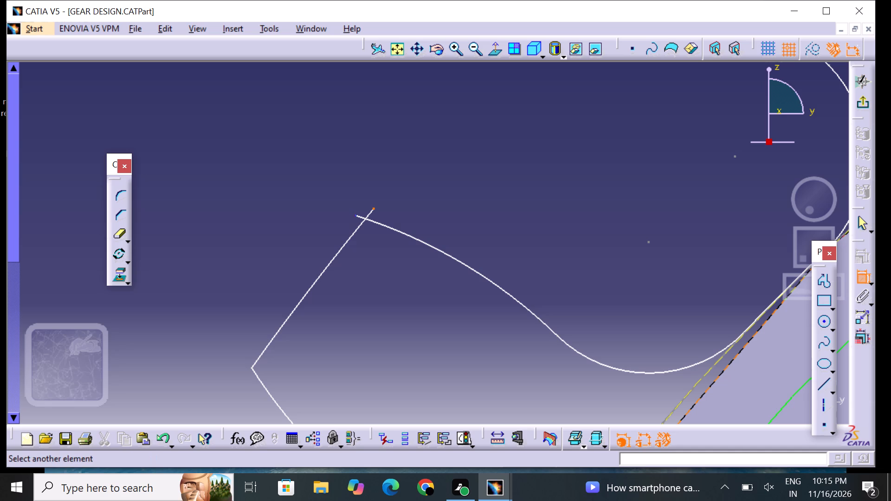
pyautogui.click(355, 215)
pyautogui.rightClick(354, 215)
pyautogui.click(396, 386)
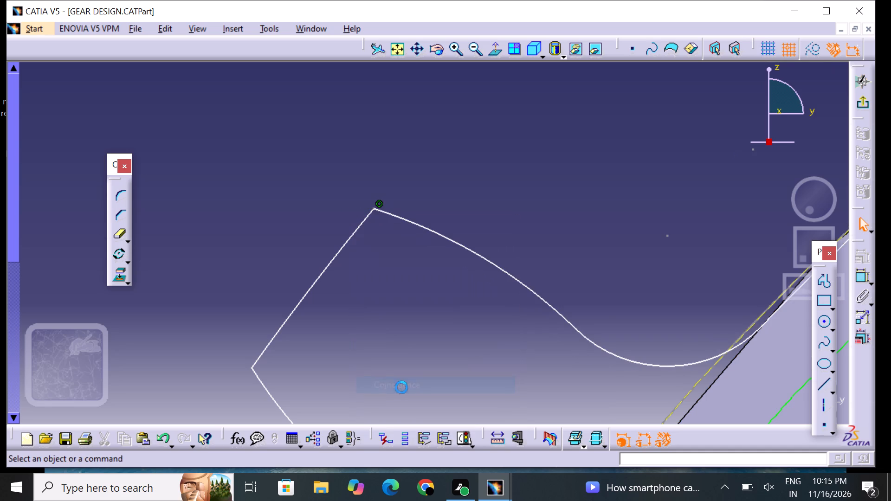
# Make the twenty-second tooth's tip arc end coincident with its overshooting flank end.
pyautogui.moveTo(706, 232); pyautogui.dragTo(247, 432, button='middle')
pyautogui.moveTo(348, 191); pyautogui.dragTo(353, 397, button='middle')
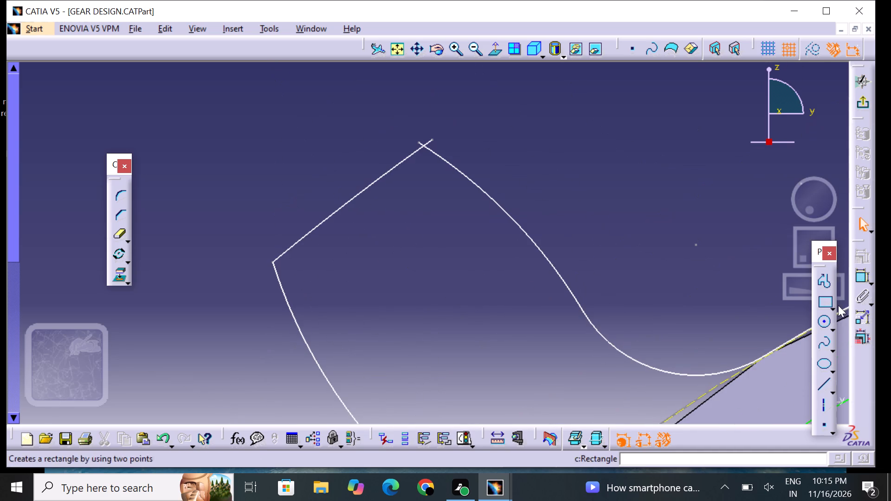
pyautogui.click(862, 278)
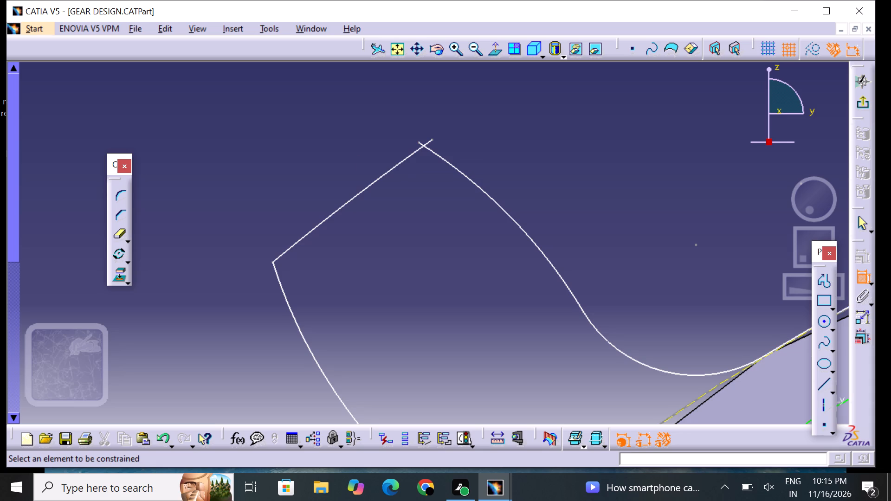
pyautogui.click(431, 139)
pyautogui.click(420, 142)
pyautogui.rightClick(420, 142)
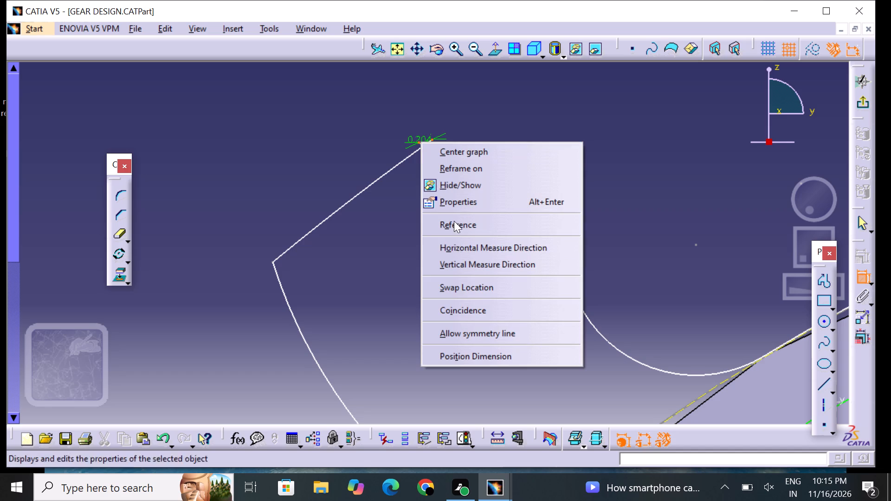
pyautogui.click(486, 312)
# Check the following tooth profiles and the whole gear sketch for remaining open corners.
pyautogui.moveTo(524, 215); pyautogui.dragTo(136, 279, button='middle')
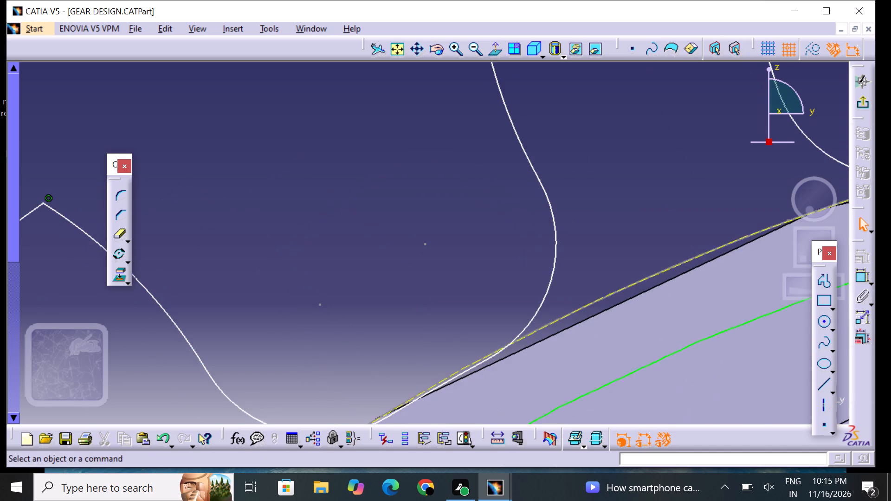
pyautogui.moveTo(435, 103); pyautogui.dragTo(261, 355, button='middle')
pyautogui.moveTo(458, 228); pyautogui.dragTo(245, 280, button='middle')
pyautogui.moveTo(540, 194); pyautogui.dragTo(320, 392, button='middle')
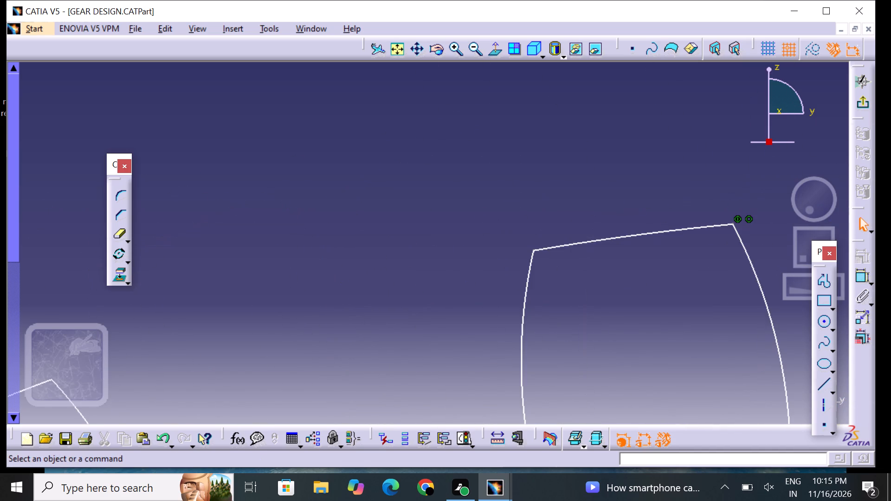
pyautogui.moveTo(553, 282); pyautogui.dragTo(499, 250, button='middle')
pyautogui.scroll(1, 524, 278)
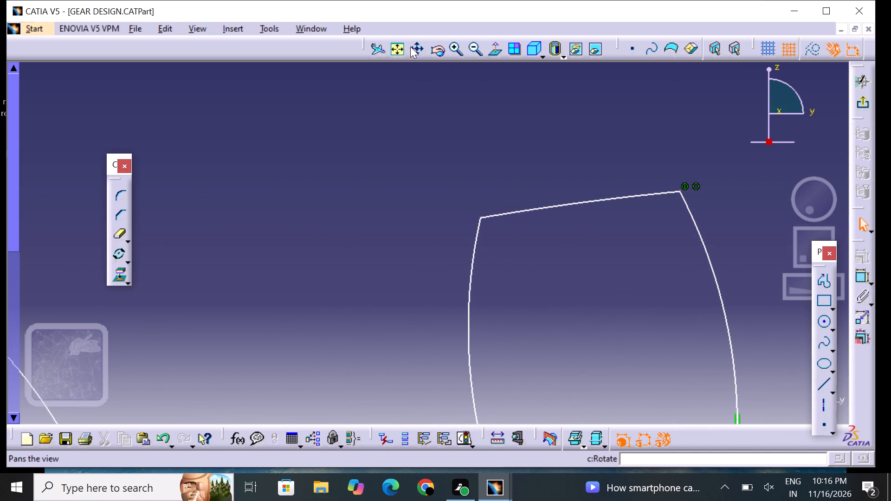
pyautogui.click(401, 48)
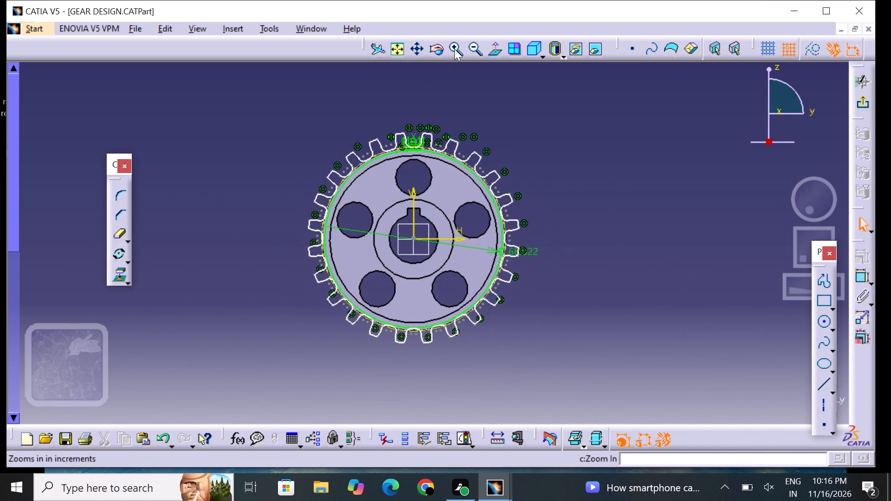
pyautogui.tripleClick(454, 49)
pyautogui.click(454, 49)
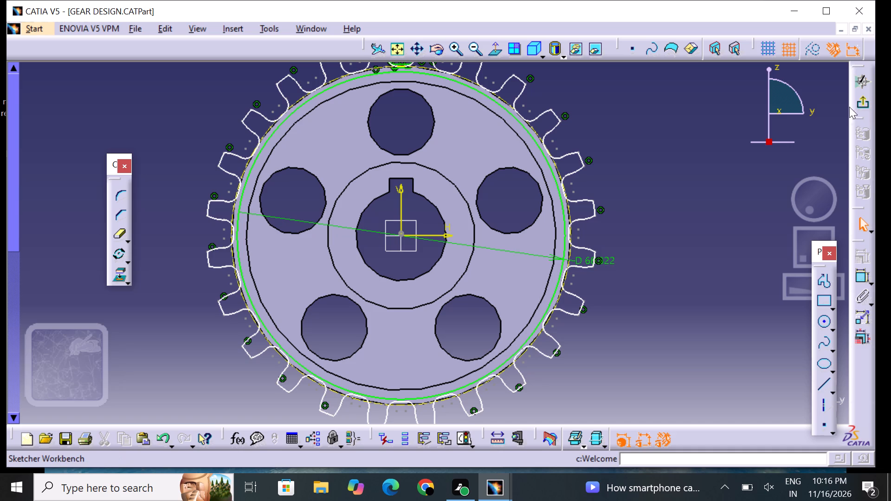
# Exit the tooth sketch and pad it 18 mm in the reversed direction.
pyautogui.moveTo(855, 104); pyautogui.dragTo(858, 108)
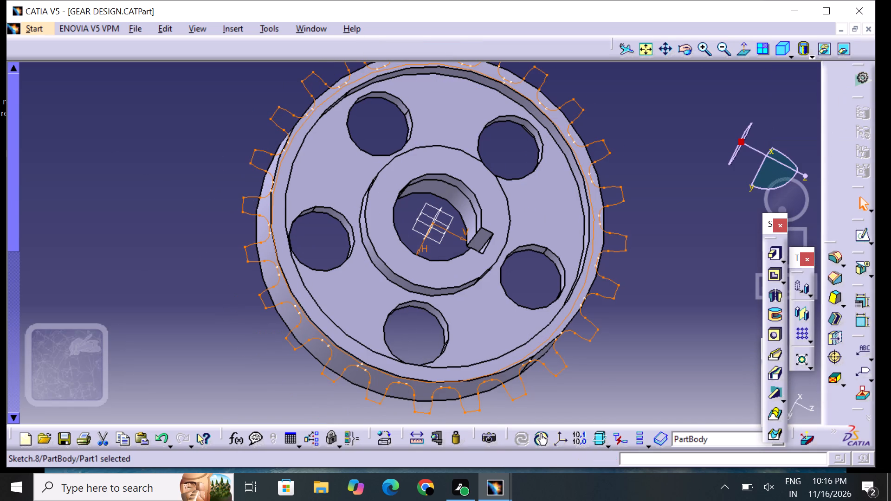
pyautogui.click(769, 254)
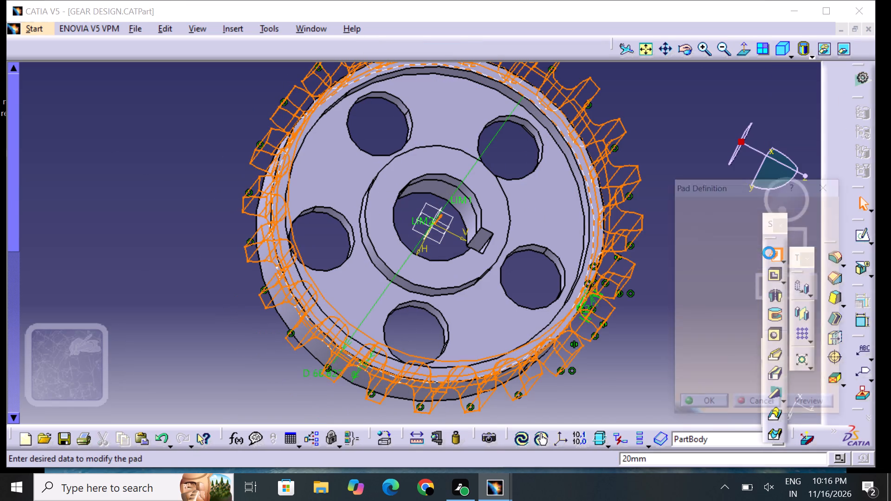
pyautogui.press('BackSpace')
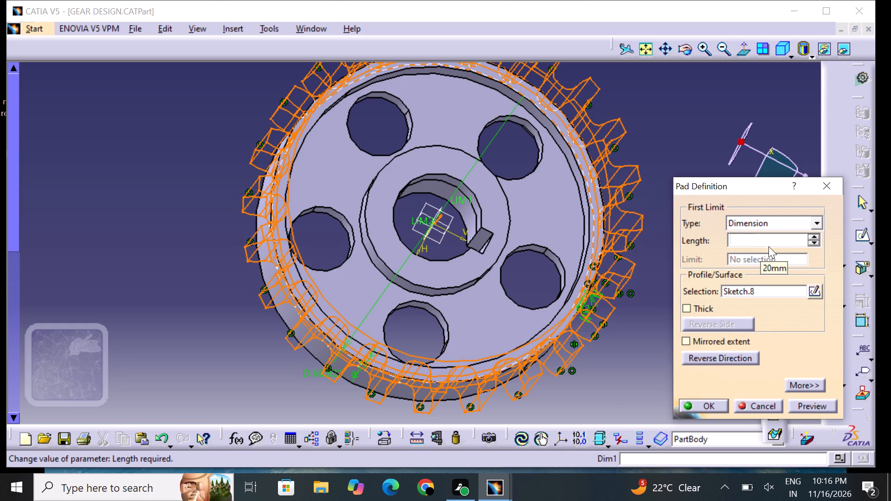
pyautogui.click(720, 353)
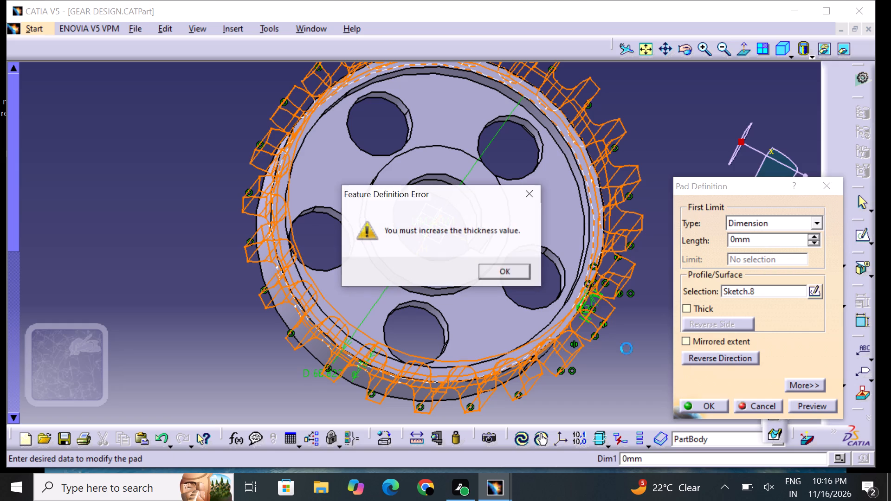
pyautogui.click(501, 275)
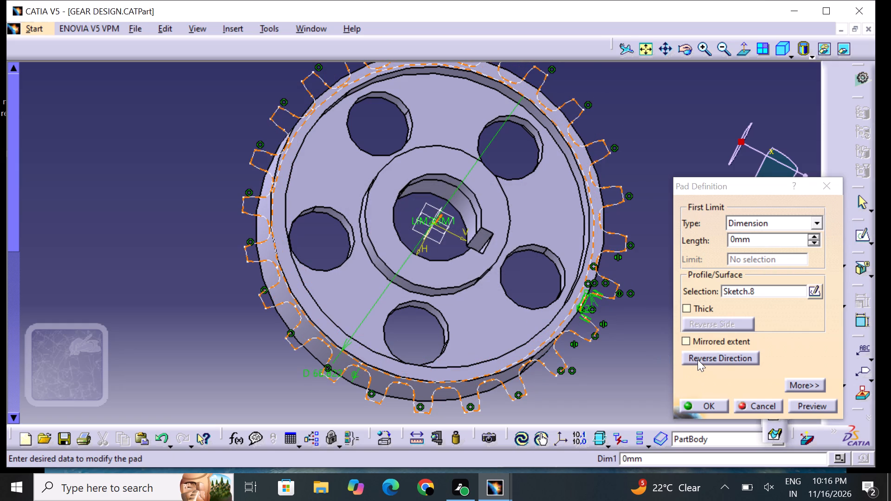
pyautogui.click(701, 355)
pyautogui.click(514, 277)
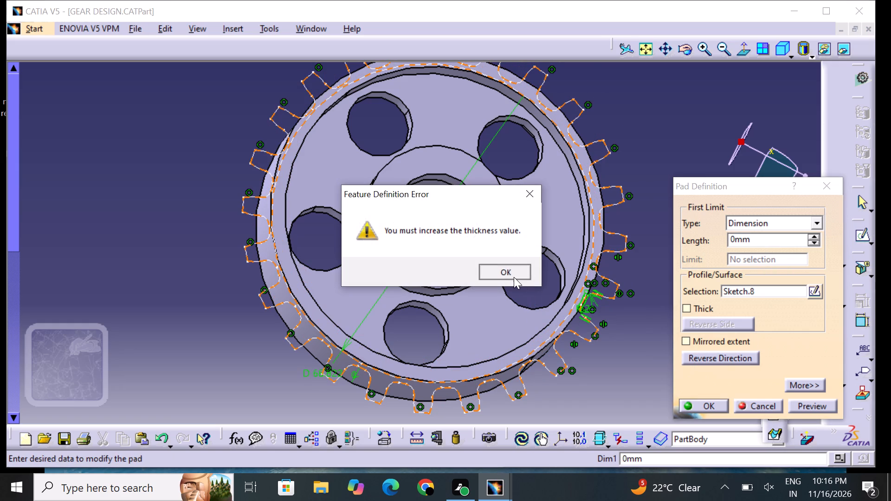
pyautogui.click(758, 236)
pyautogui.press('BackSpace')
pyautogui.press('BackSpace')
pyautogui.press('BackSpace')
pyautogui.press('BackSpace')
pyautogui.press('BackSpace')
pyautogui.press('BackSpace')
pyautogui.press('BackSpace')
pyautogui.press('BackSpace')
pyautogui.press('BackSpace')
pyautogui.press('BackSpace')
pyautogui.press('BackSpace')
pyautogui.press('BackSpace')
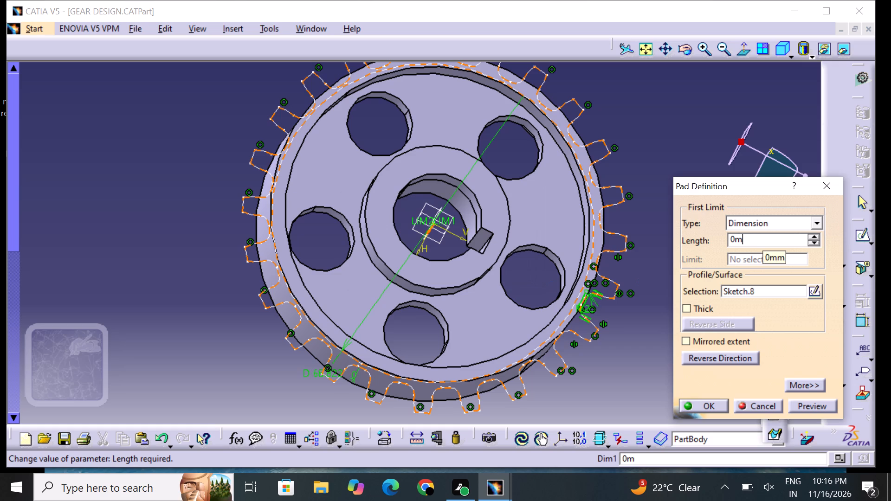
pyautogui.write('18')
pyautogui.moveTo(756, 244); pyautogui.dragTo(758, 257)
pyautogui.click(758, 257)
pyautogui.doubleClick(755, 260)
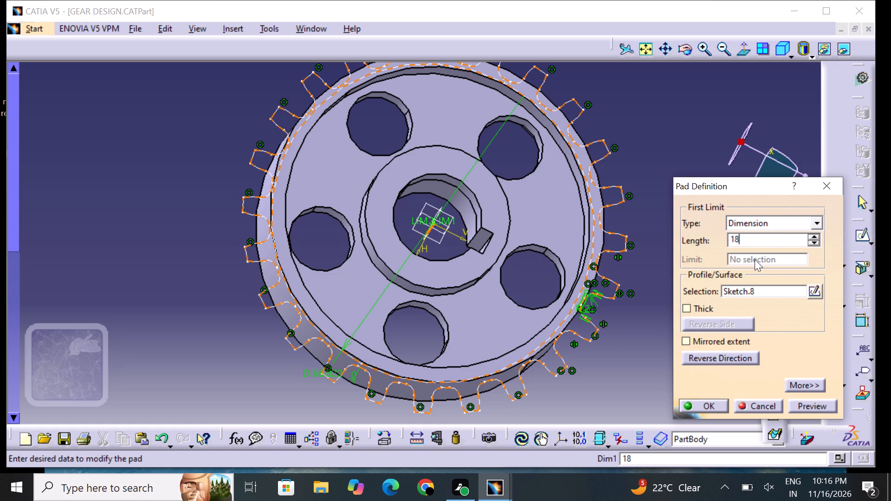
pyautogui.click(614, 249)
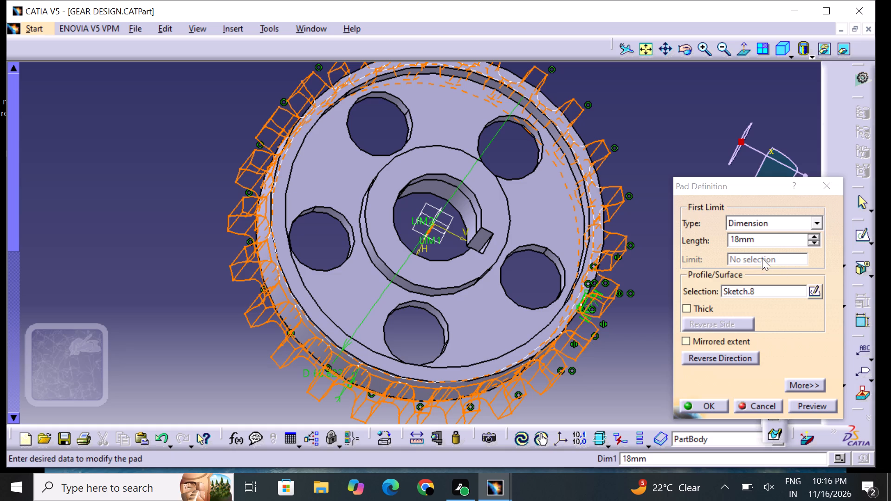
pyautogui.click(762, 259)
pyautogui.click(731, 264)
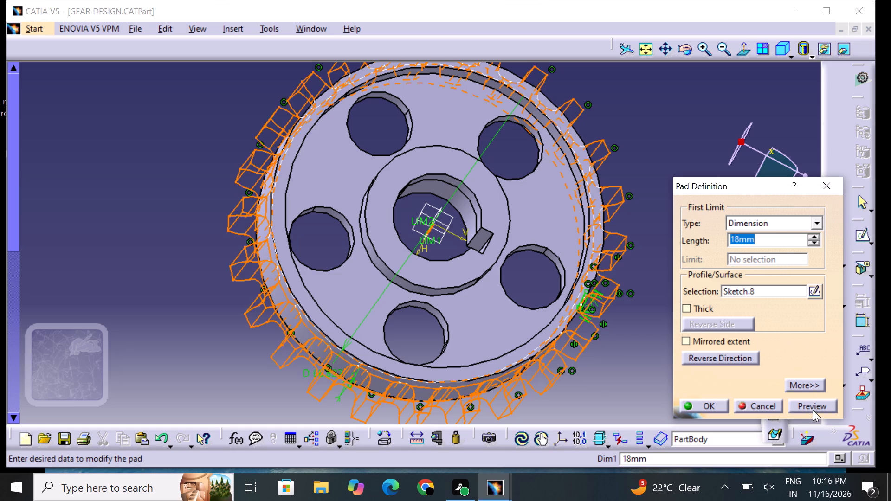
pyautogui.click(813, 409)
pyautogui.click(707, 403)
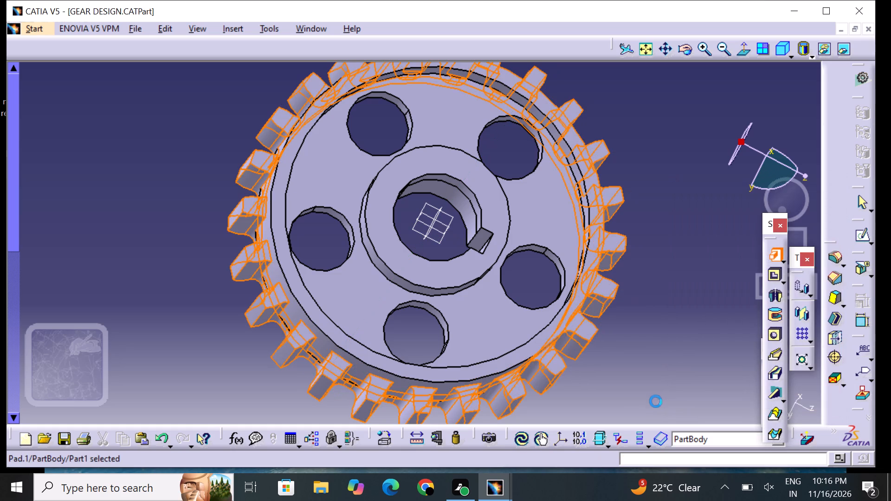
pyautogui.click(646, 396)
# Examine the padded teeth against the wheel rim from both faces and the side of the gear.
pyautogui.moveTo(670, 283); pyautogui.dragTo(732, 277, button='middle')
pyautogui.moveTo(666, 284); pyautogui.dragTo(732, 277, button='right')
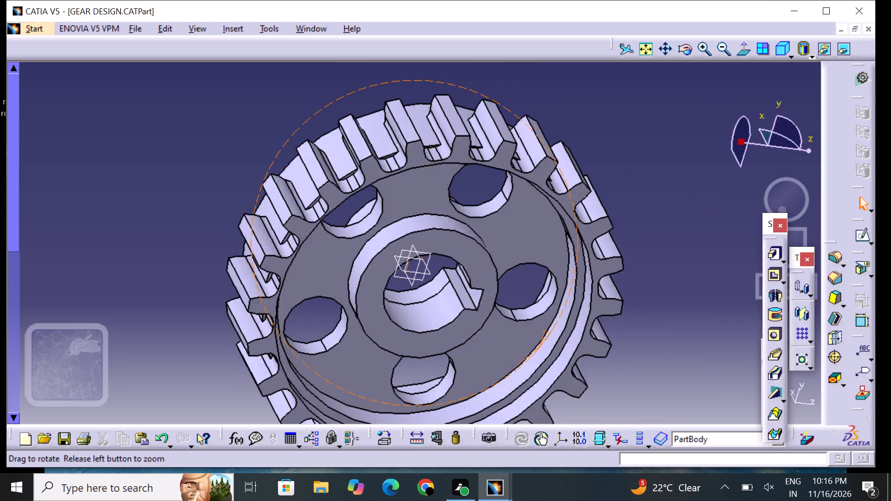
pyautogui.moveTo(732, 277); pyautogui.dragTo(556, 387, button='right')
pyautogui.moveTo(732, 277); pyautogui.dragTo(558, 387, button='middle')
pyautogui.moveTo(212, 169); pyautogui.dragTo(297, 170, button='middle')
pyautogui.moveTo(218, 171); pyautogui.dragTo(297, 170, button='right')
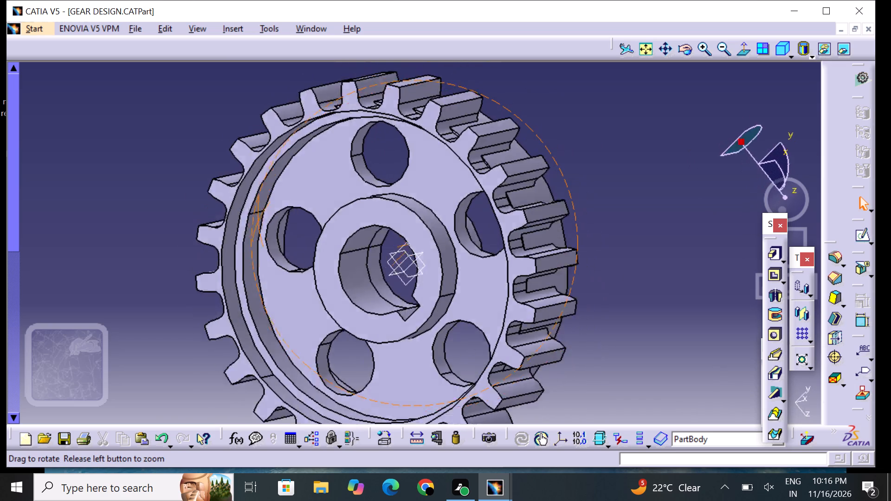
pyautogui.moveTo(297, 170); pyautogui.dragTo(335, 186, button='middle')
pyautogui.moveTo(297, 170); pyautogui.dragTo(335, 186, button='right')
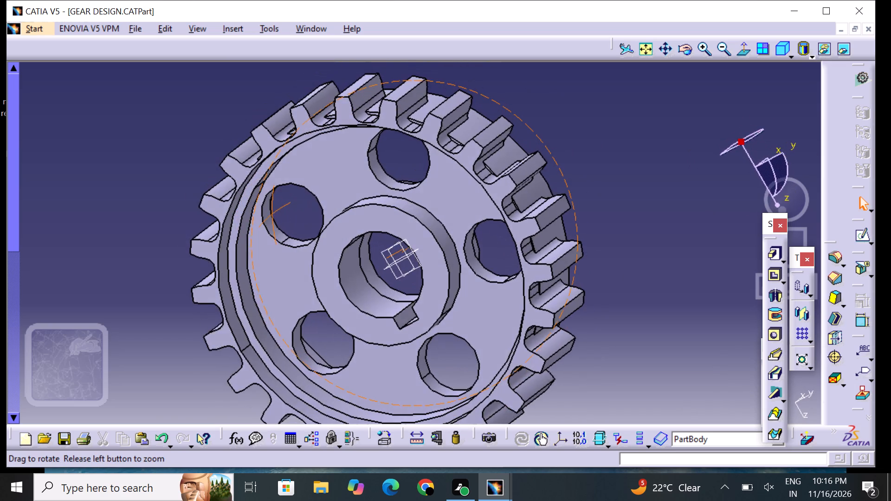
pyautogui.moveTo(335, 186); pyautogui.dragTo(590, 269, button='middle')
pyautogui.moveTo(335, 186); pyautogui.dragTo(590, 269, button='right')
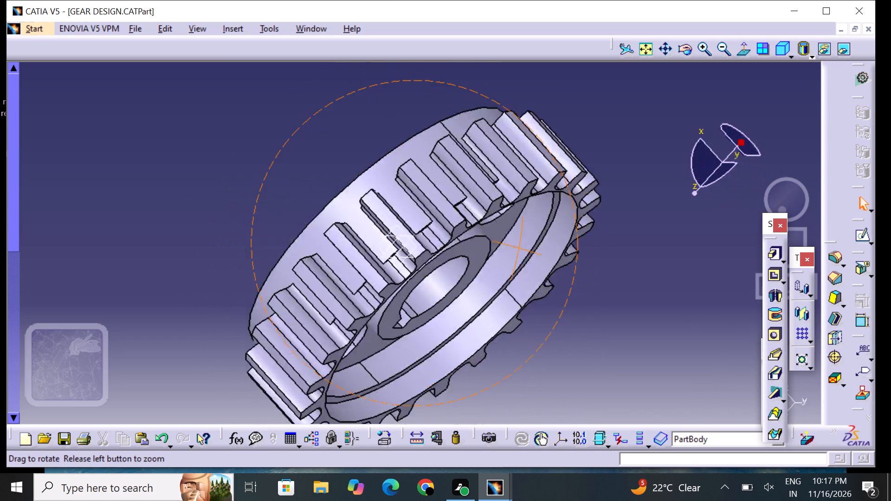
pyautogui.moveTo(590, 269); pyautogui.dragTo(478, 231, button='middle')
pyautogui.moveTo(590, 269); pyautogui.dragTo(482, 225, button='right')
pyautogui.moveTo(497, 274); pyautogui.dragTo(496, 168, button='middle')
pyautogui.moveTo(402, 134); pyautogui.dragTo(430, 185, button='right')
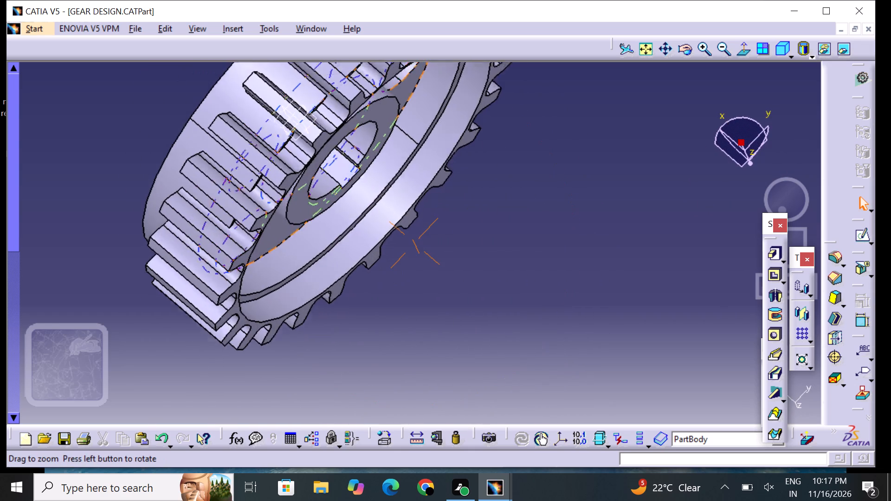
pyautogui.moveTo(496, 168); pyautogui.dragTo(349, 124, button='middle')
pyautogui.scroll(1, 493, 166)
pyautogui.moveTo(493, 166); pyautogui.dragTo(349, 124, button='right')
pyautogui.moveTo(371, 135); pyautogui.dragTo(579, 176, button='middle')
pyautogui.moveTo(598, 187); pyautogui.dragTo(490, 198, button='middle')
pyautogui.moveTo(598, 187); pyautogui.dragTo(490, 198, button='right')
pyautogui.scroll(1, 490, 198)
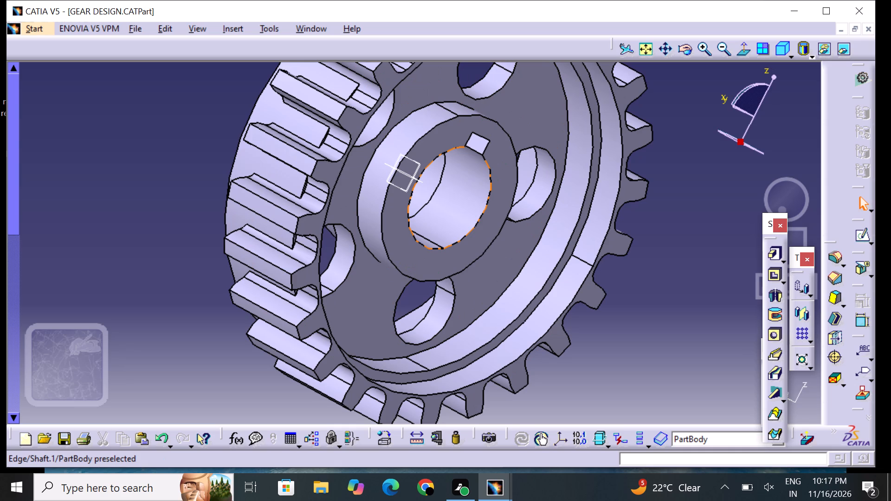
pyautogui.moveTo(217, 161); pyautogui.dragTo(219, 161, button='middle')
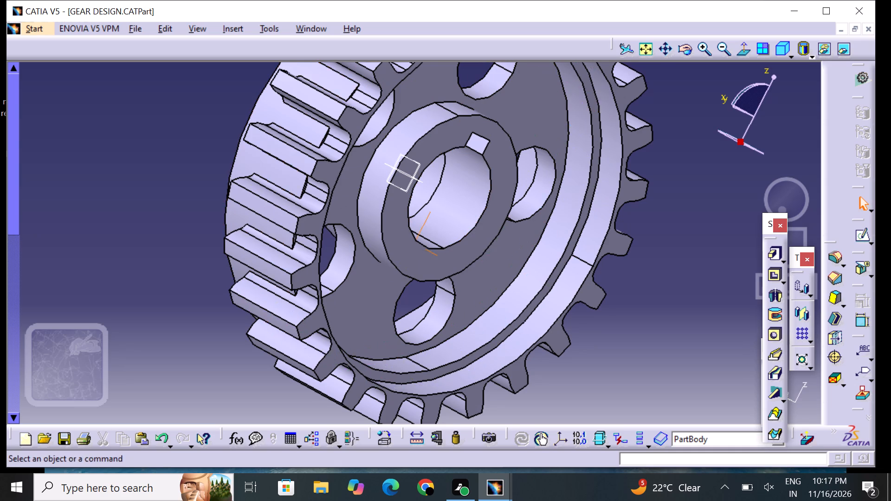
pyautogui.moveTo(219, 161); pyautogui.dragTo(266, 342, button='middle')
pyautogui.moveTo(226, 164); pyautogui.dragTo(266, 342, button='right')
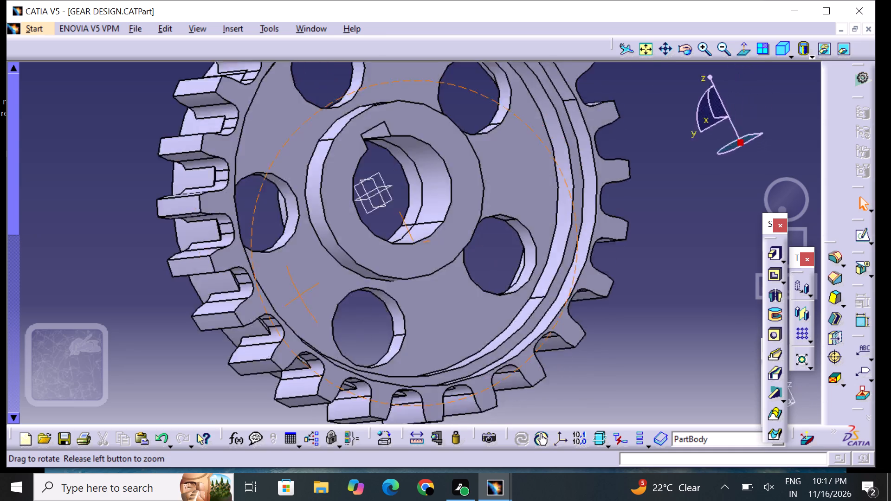
pyautogui.moveTo(266, 342); pyautogui.dragTo(519, 194, button='middle')
pyautogui.moveTo(266, 342); pyautogui.dragTo(519, 194, button='right')
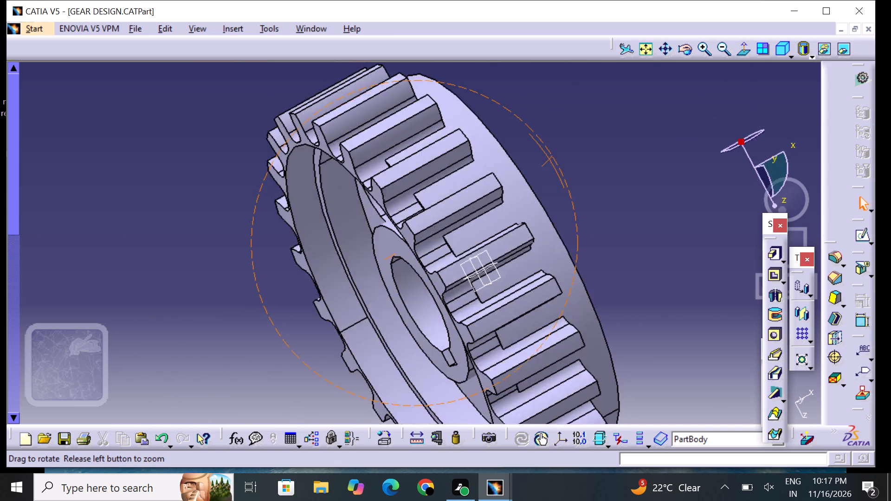
pyautogui.moveTo(519, 194); pyautogui.dragTo(599, 204, button='right')
pyautogui.moveTo(519, 194); pyautogui.dragTo(599, 204, button='middle')
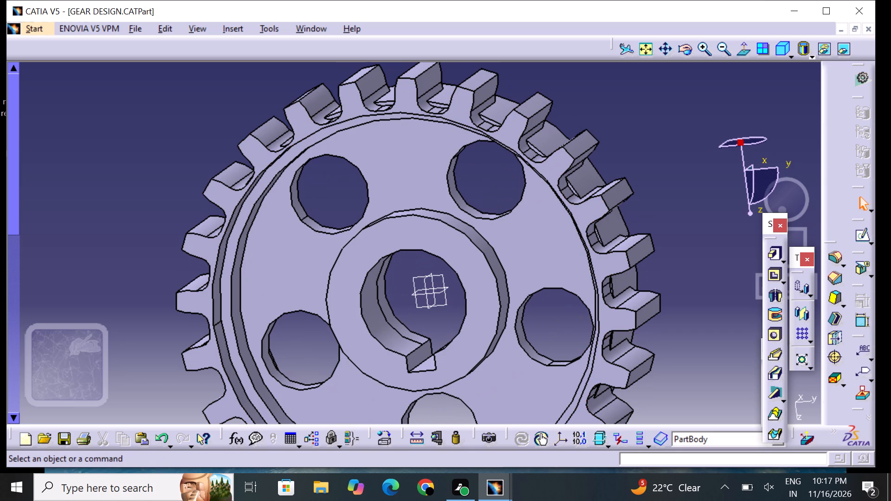
pyautogui.moveTo(759, 173); pyautogui.dragTo(760, 192, button='middle')
pyautogui.scroll(1, 670, 205)
pyautogui.moveTo(670, 205); pyautogui.dragTo(335, 260, button='middle')
pyautogui.moveTo(671, 206); pyautogui.dragTo(335, 260, button='right')
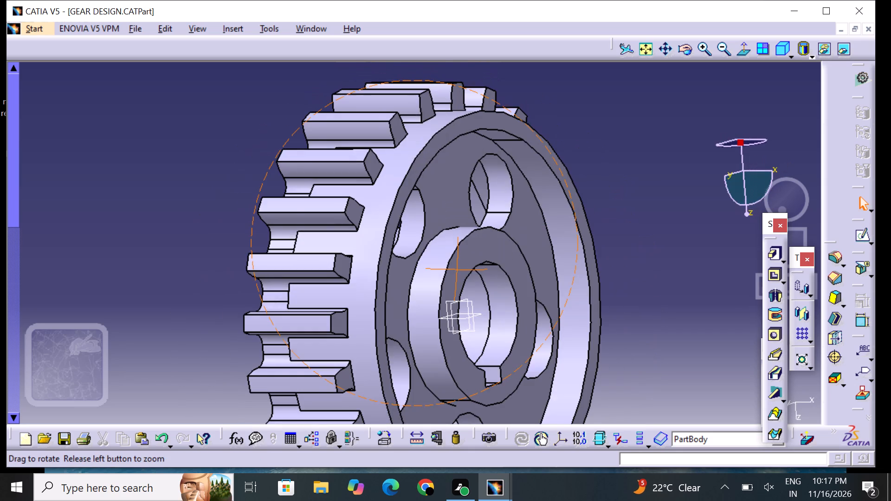
pyautogui.moveTo(335, 260); pyautogui.dragTo(417, 242, button='middle')
pyautogui.moveTo(335, 260); pyautogui.dragTo(417, 242, button='right')
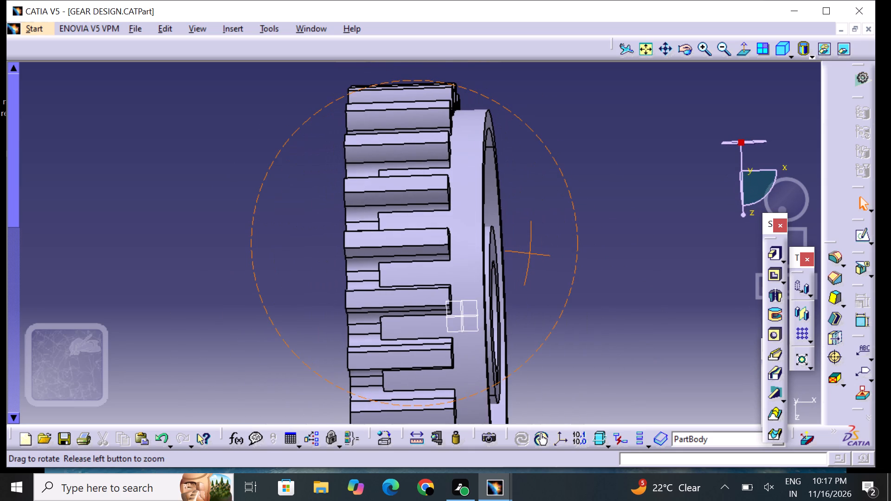
pyautogui.moveTo(417, 242); pyautogui.dragTo(511, 255, button='middle')
pyautogui.moveTo(417, 242); pyautogui.dragTo(511, 255, button='right')
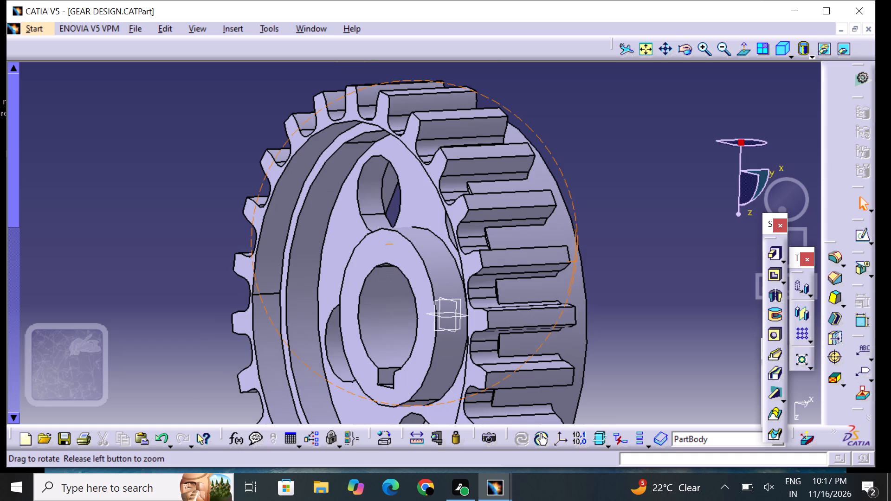
pyautogui.moveTo(511, 255); pyautogui.dragTo(560, 249, button='right')
pyautogui.moveTo(511, 255); pyautogui.dragTo(563, 249, button='middle')
pyautogui.moveTo(436, 218); pyautogui.dragTo(671, 233, button='middle')
pyautogui.moveTo(445, 229); pyautogui.dragTo(671, 233, button='right')
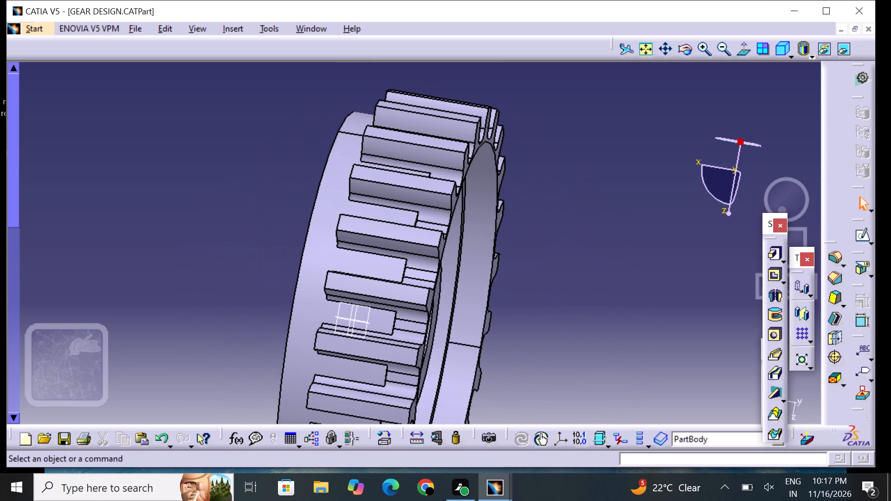
pyautogui.moveTo(532, 258); pyautogui.dragTo(240, 210, button='middle')
pyautogui.scroll(1, 532, 258)
pyautogui.moveTo(532, 258); pyautogui.dragTo(154, 236, button='right')
pyautogui.moveTo(207, 181); pyautogui.dragTo(273, 175, button='middle')
pyautogui.moveTo(235, 175); pyautogui.dragTo(273, 175, button='right')
pyautogui.scroll(-2, 230, 160)
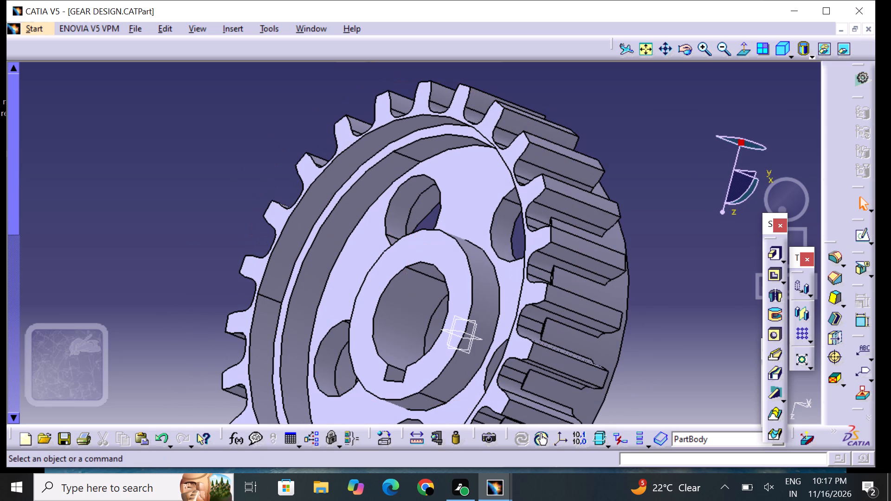
pyautogui.scroll(12, 228, 163)
pyautogui.scroll(-16, 228, 163)
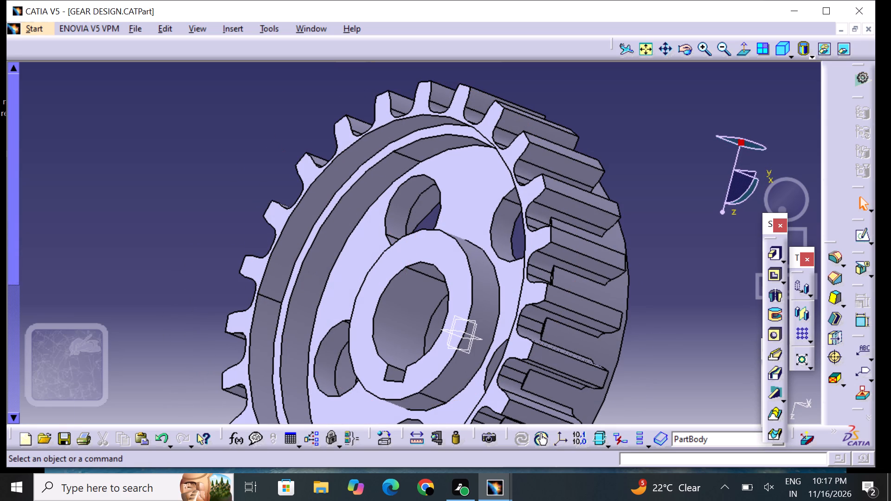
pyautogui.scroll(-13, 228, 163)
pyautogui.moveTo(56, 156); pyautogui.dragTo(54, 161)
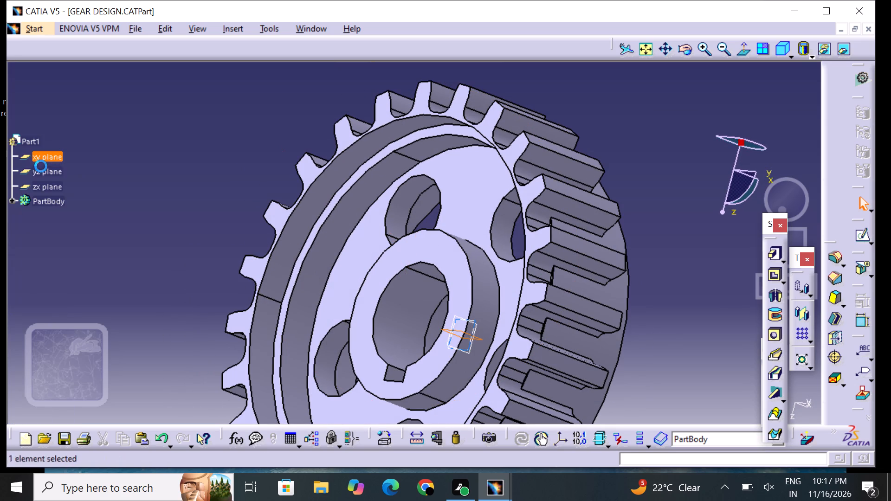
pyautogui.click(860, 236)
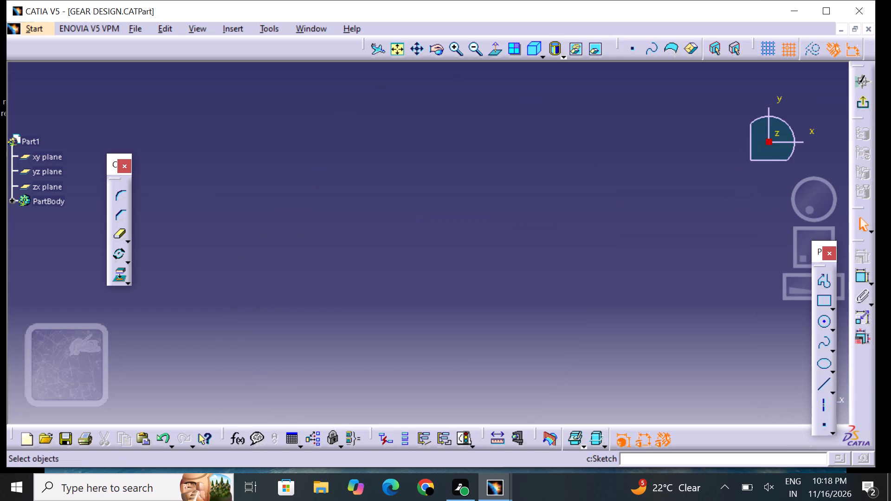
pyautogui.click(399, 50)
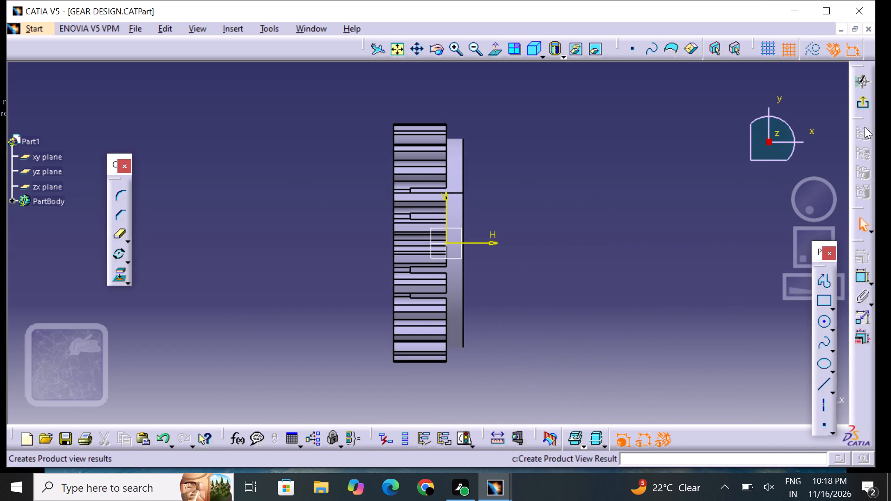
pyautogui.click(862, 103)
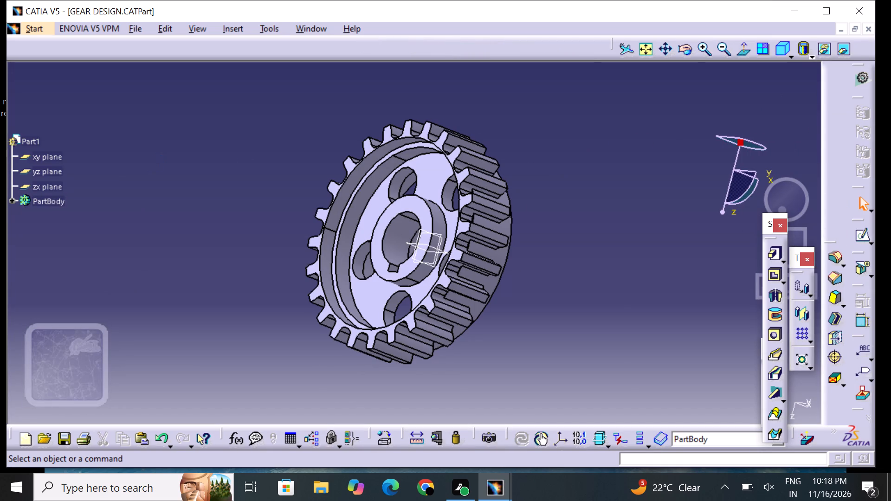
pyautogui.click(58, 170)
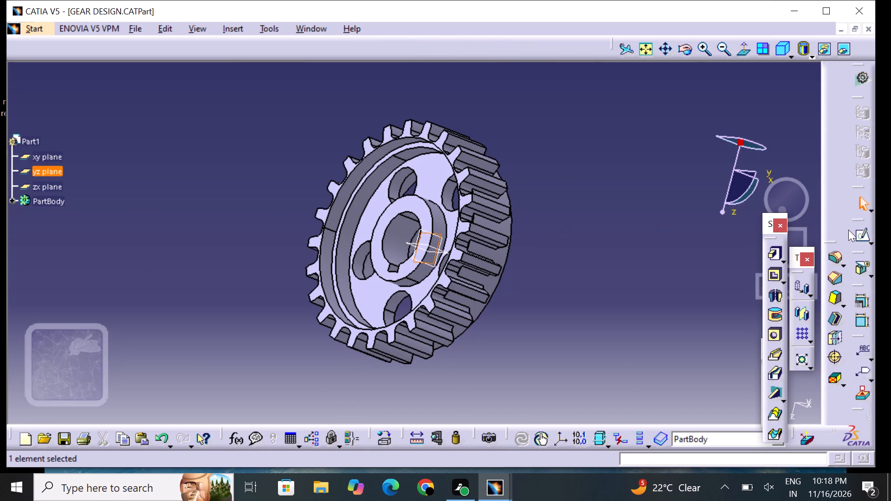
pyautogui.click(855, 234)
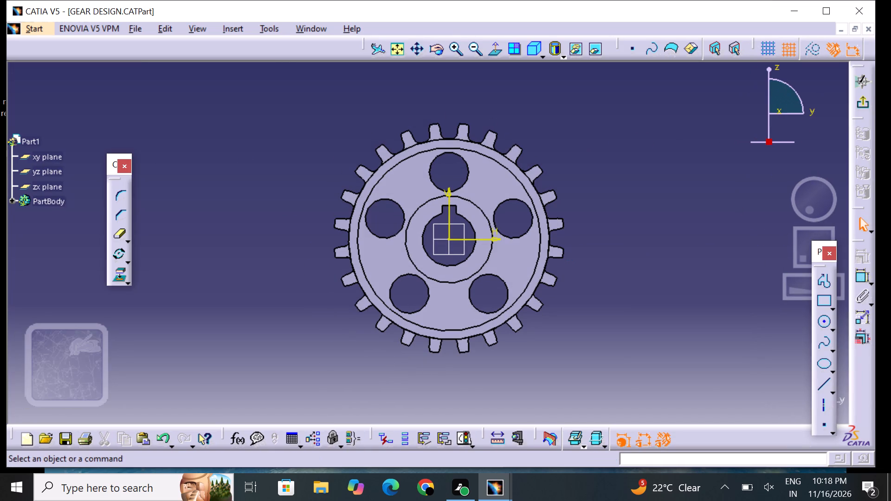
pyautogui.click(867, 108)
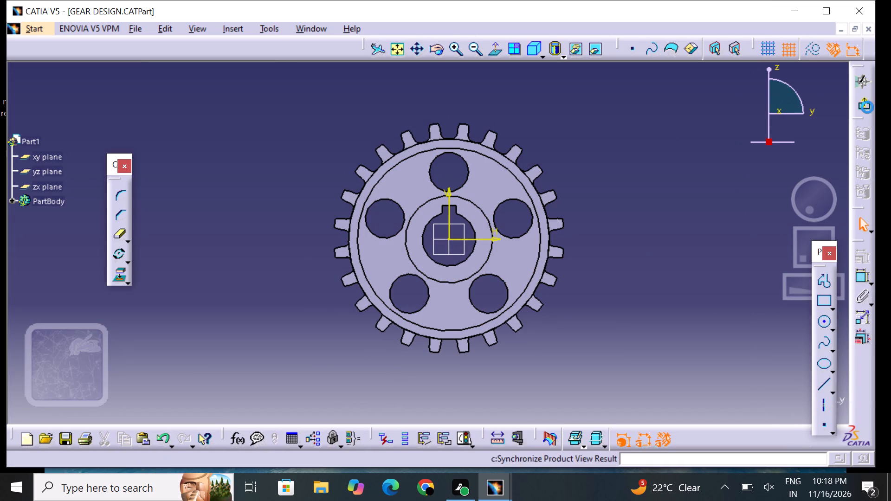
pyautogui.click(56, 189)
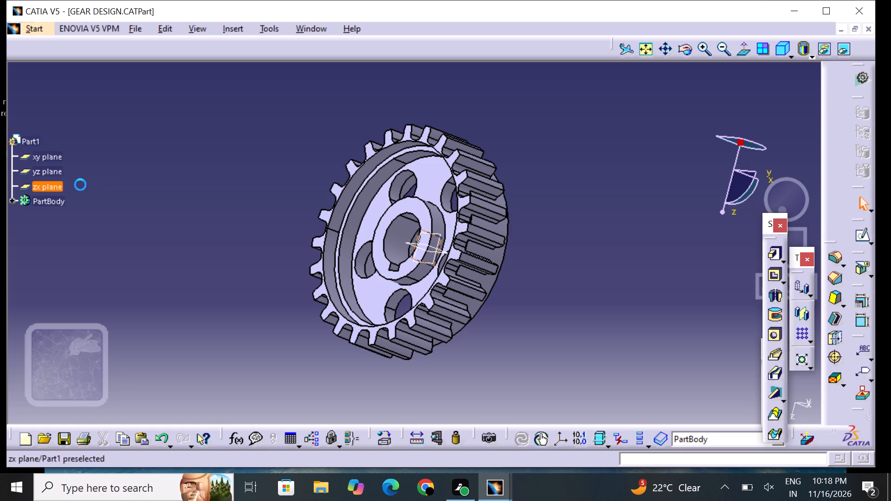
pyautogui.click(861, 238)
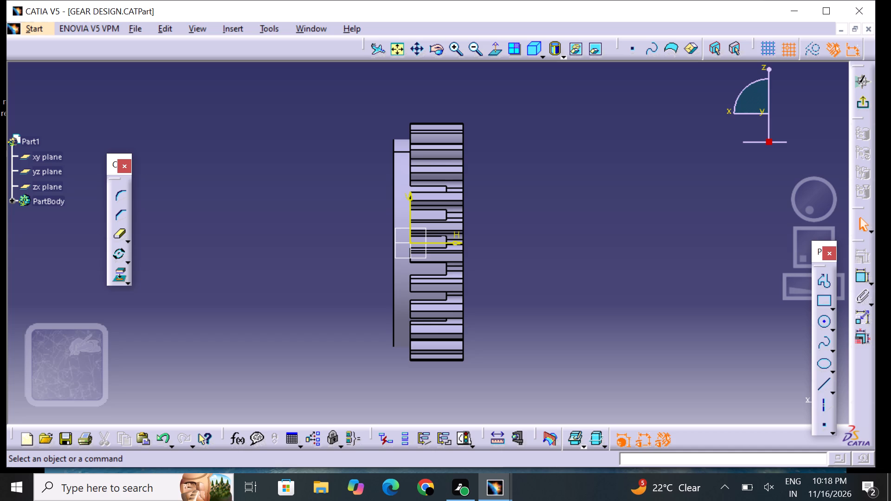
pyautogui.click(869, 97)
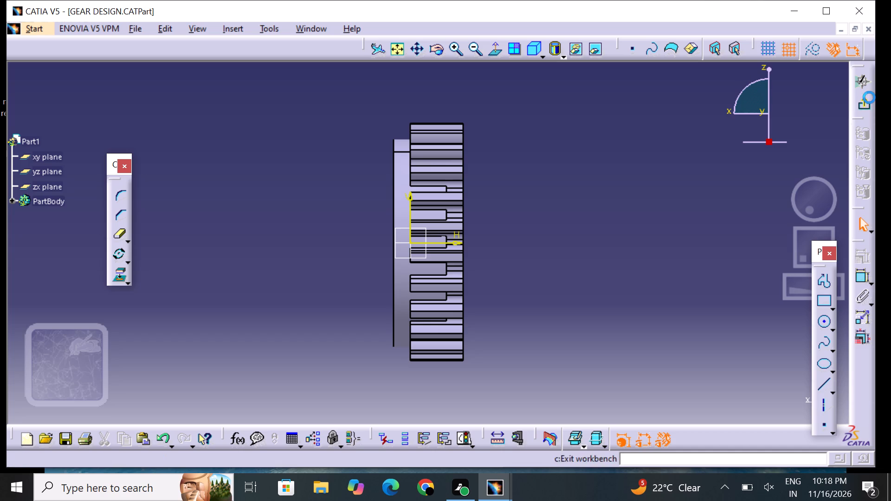
# Examine the padded teeth and their ends against the rim from the side and face of the gear.
pyautogui.scroll(-1, 609, 199)
pyautogui.moveTo(609, 199); pyautogui.dragTo(398, 224, button='middle')
pyautogui.moveTo(600, 203); pyautogui.dragTo(398, 224, button='right')
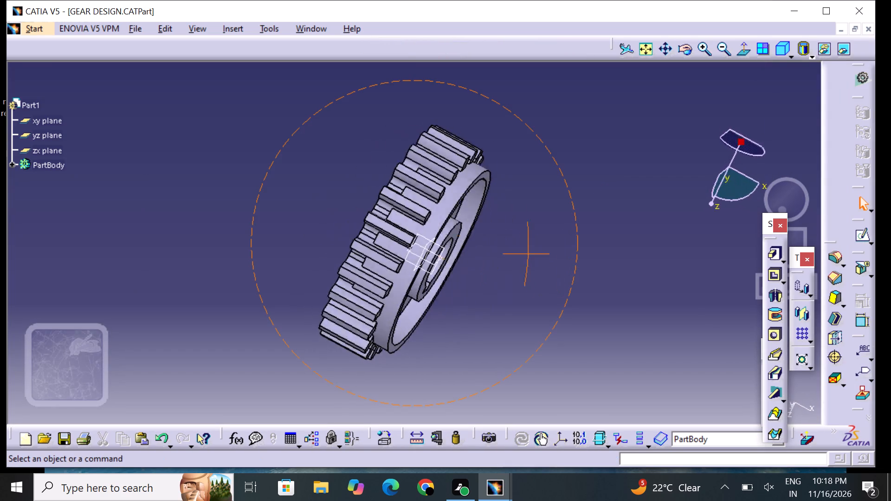
pyautogui.moveTo(398, 224); pyautogui.dragTo(742, 355, button='right')
pyautogui.moveTo(398, 224); pyautogui.dragTo(672, 280, button='middle')
pyautogui.moveTo(472, 99); pyautogui.dragTo(471, 103, button='middle')
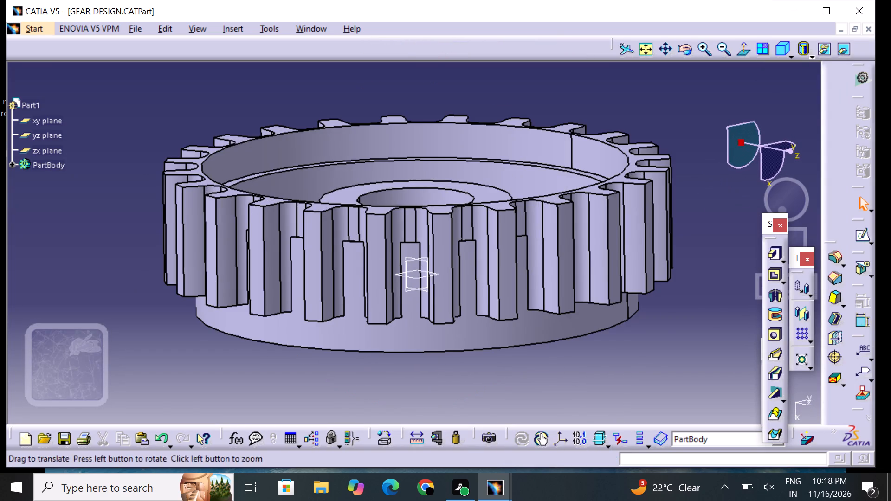
pyautogui.moveTo(471, 103); pyautogui.dragTo(441, 233, button='middle')
pyautogui.moveTo(470, 134); pyautogui.dragTo(441, 233, button='right')
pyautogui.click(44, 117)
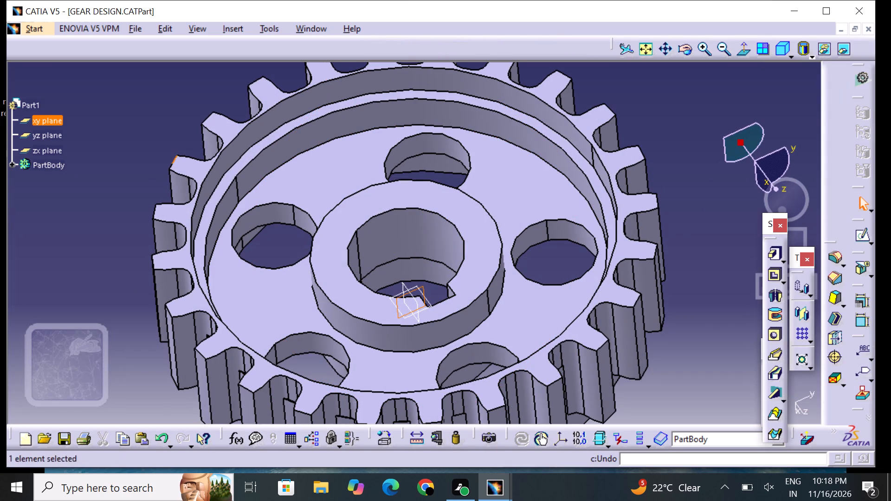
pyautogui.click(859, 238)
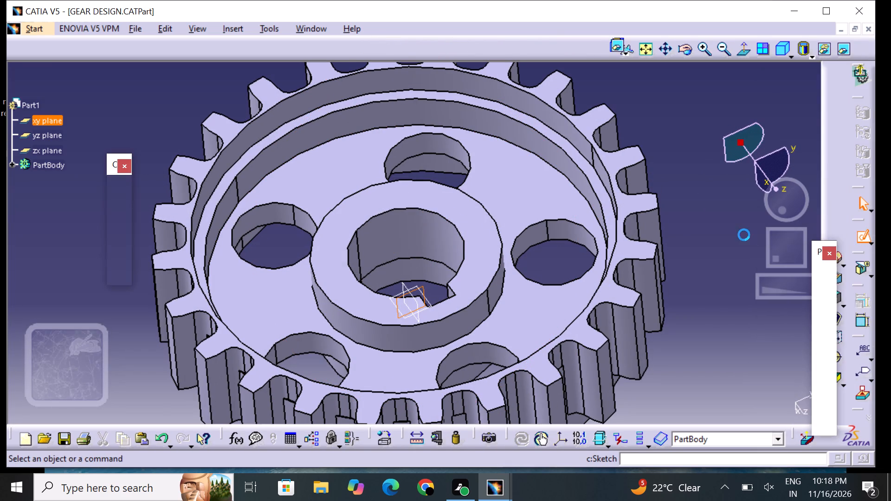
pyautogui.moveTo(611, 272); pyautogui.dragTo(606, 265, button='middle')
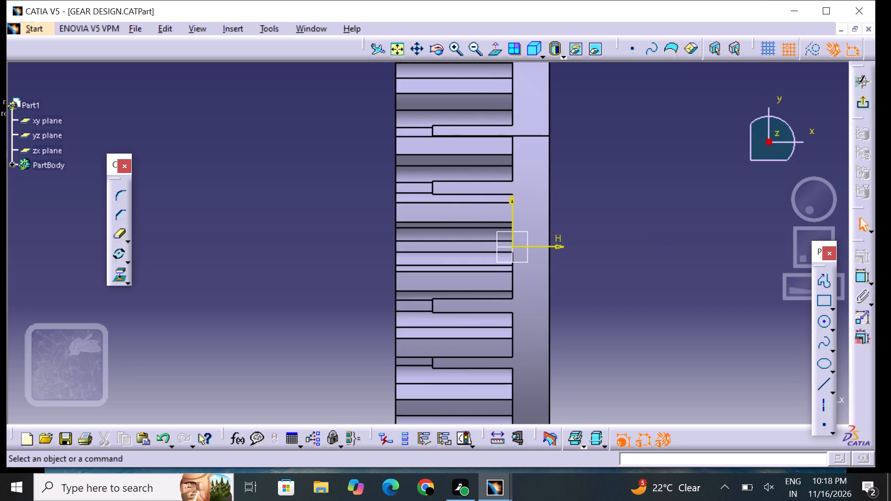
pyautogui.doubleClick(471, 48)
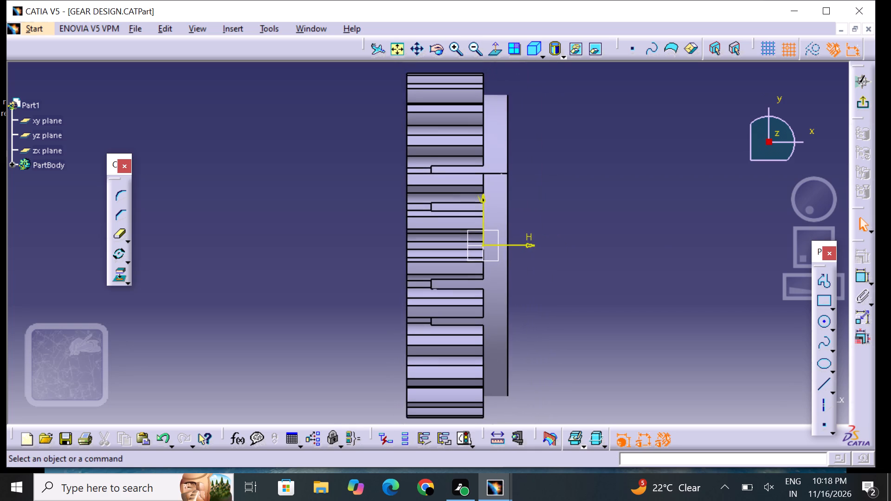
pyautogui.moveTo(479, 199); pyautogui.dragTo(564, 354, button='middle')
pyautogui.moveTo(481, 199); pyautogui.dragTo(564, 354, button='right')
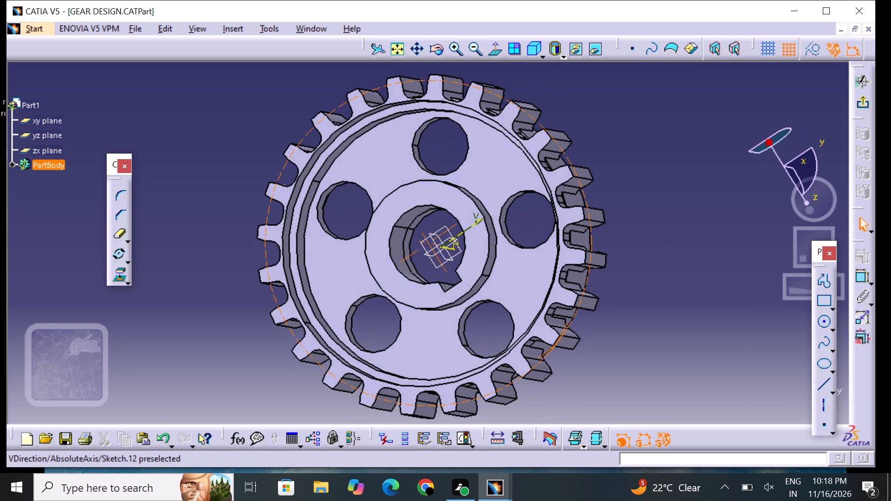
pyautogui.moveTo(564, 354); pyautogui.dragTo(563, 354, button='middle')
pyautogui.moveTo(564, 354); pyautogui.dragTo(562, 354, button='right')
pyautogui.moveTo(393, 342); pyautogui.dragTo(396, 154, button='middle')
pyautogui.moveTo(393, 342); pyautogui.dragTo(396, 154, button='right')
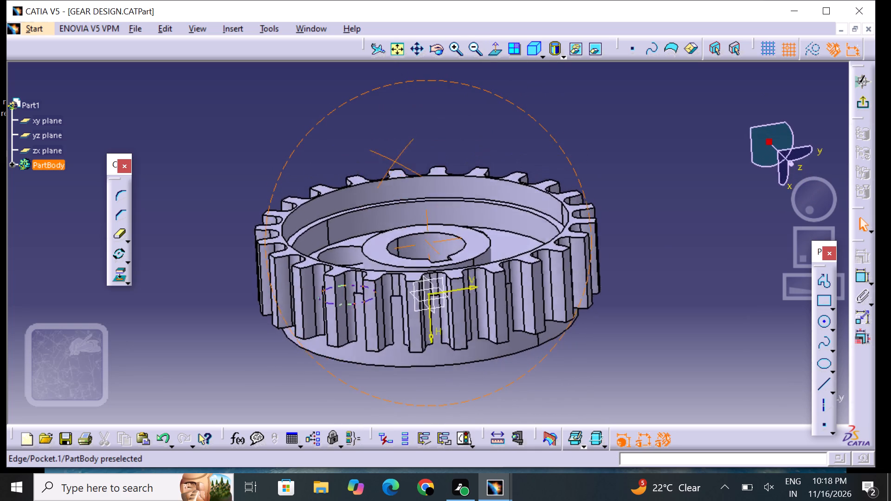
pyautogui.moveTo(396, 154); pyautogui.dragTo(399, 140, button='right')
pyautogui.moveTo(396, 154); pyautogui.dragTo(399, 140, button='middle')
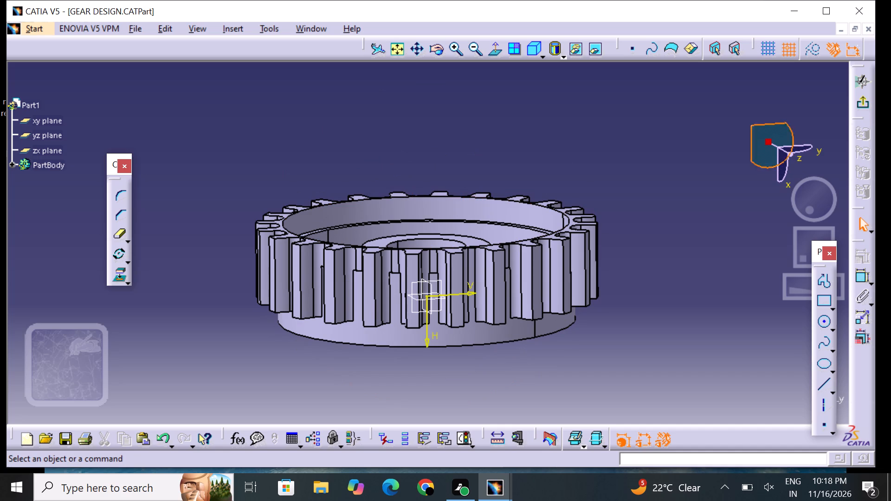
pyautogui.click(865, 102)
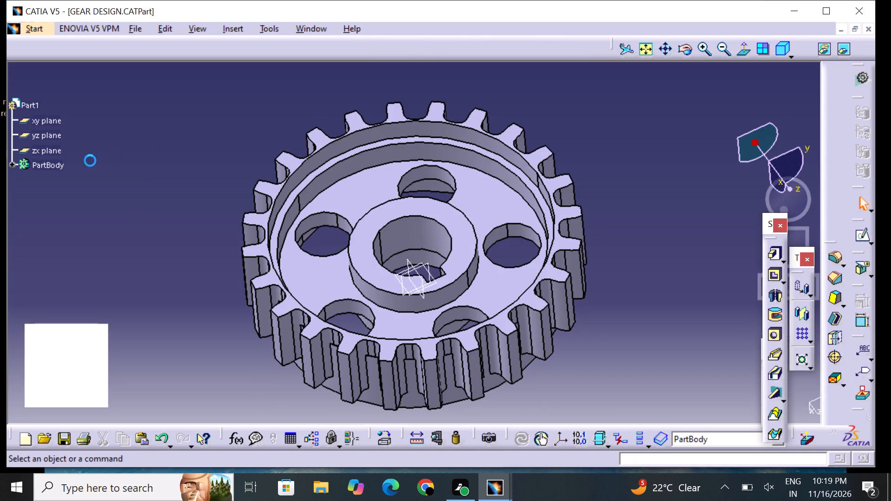
# Open a new sketch on the yz plane and view its orientation relative to the gear's teeth and rim.
pyautogui.click(56, 138)
pyautogui.click(864, 237)
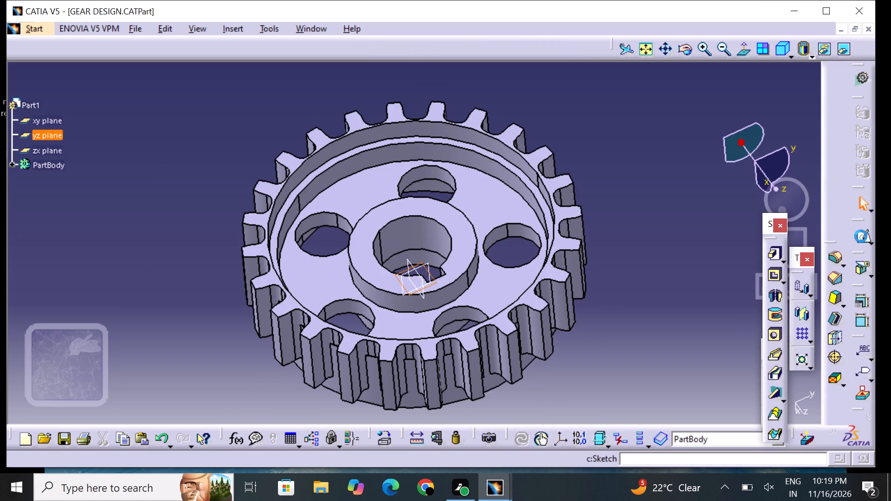
pyautogui.moveTo(639, 232); pyautogui.dragTo(480, 270, button='middle')
pyautogui.moveTo(639, 235); pyautogui.dragTo(480, 273, button='right')
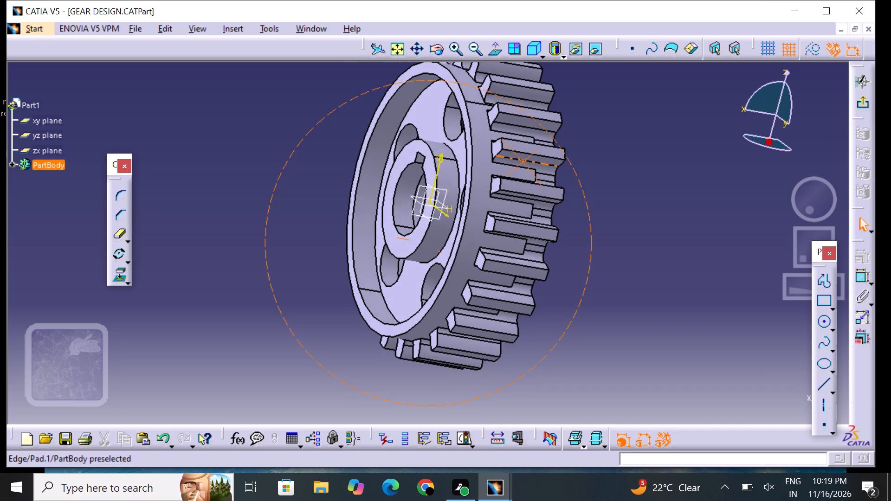
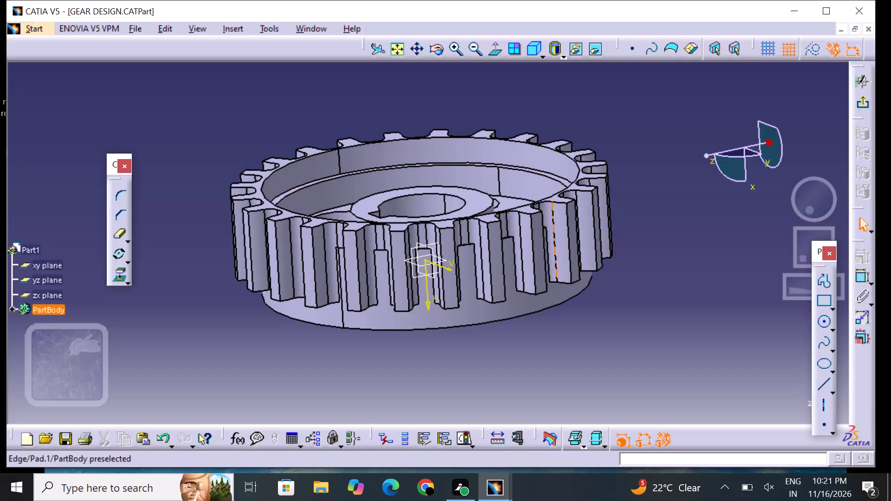
# Examine the gear's teeth, rim, web holes and hub from both sides.
pyautogui.moveTo(609, 157); pyautogui.dragTo(609, 157, button='middle')
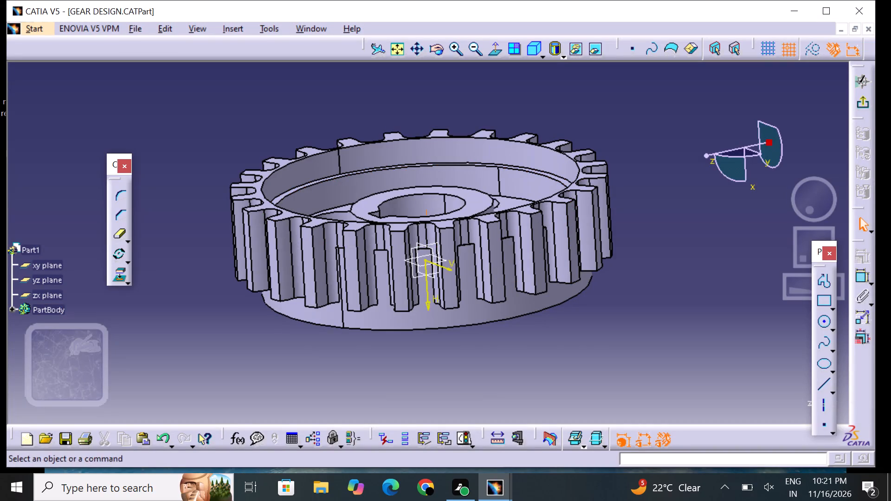
pyautogui.moveTo(609, 157); pyautogui.dragTo(360, 246, button='middle')
pyautogui.moveTo(610, 157); pyautogui.dragTo(363, 162, button='right')
pyautogui.scroll(1, 503, 233)
pyautogui.moveTo(723, 179); pyautogui.dragTo(704, 180, button='middle')
pyautogui.moveTo(723, 179); pyautogui.dragTo(704, 180, button='right')
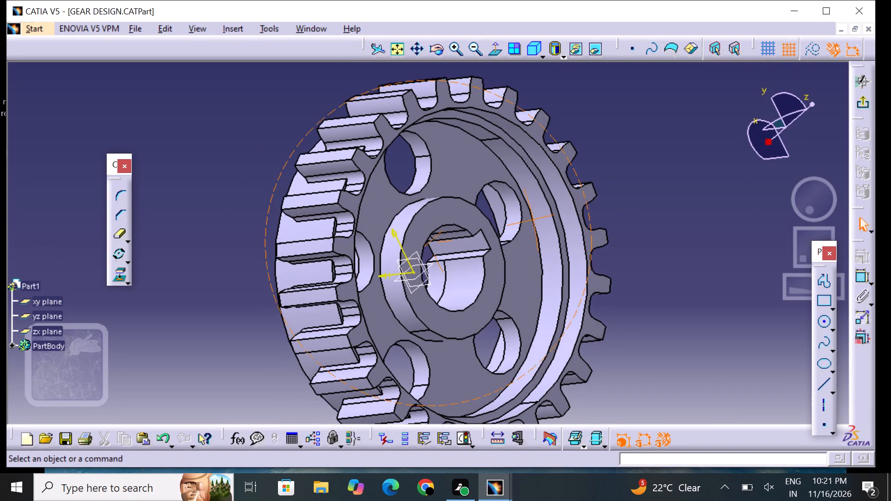
pyautogui.moveTo(704, 180); pyautogui.dragTo(540, 150, button='middle')
pyautogui.moveTo(704, 180); pyautogui.dragTo(540, 150, button='right')
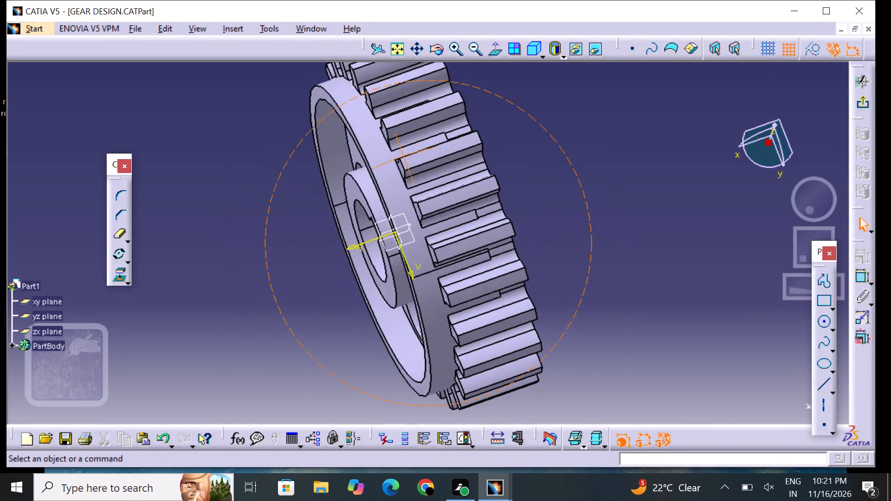
pyautogui.moveTo(540, 150); pyautogui.dragTo(629, 248, button='middle')
pyautogui.moveTo(540, 150); pyautogui.dragTo(629, 248, button='right')
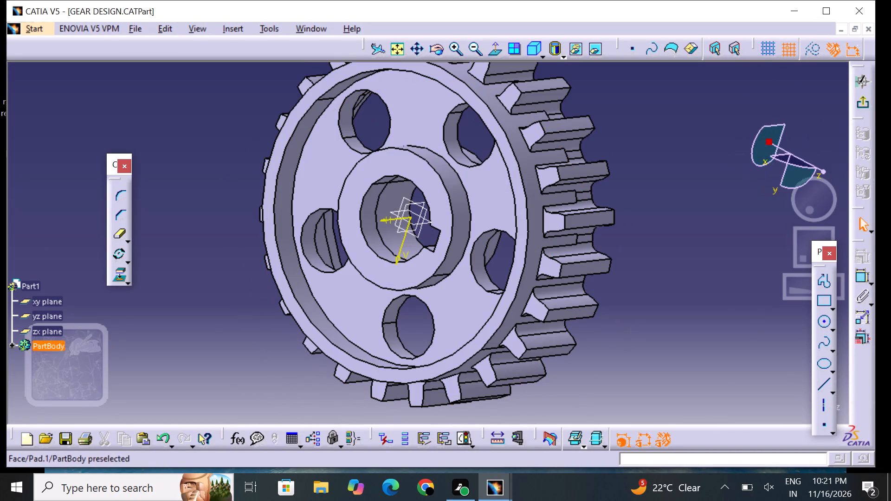
pyautogui.moveTo(660, 175); pyautogui.dragTo(433, 319, button='middle')
pyautogui.moveTo(658, 178); pyautogui.dragTo(431, 319, button='right')
pyautogui.moveTo(622, 79); pyautogui.dragTo(623, 79, button='middle')
pyautogui.scroll(1, 623, 79)
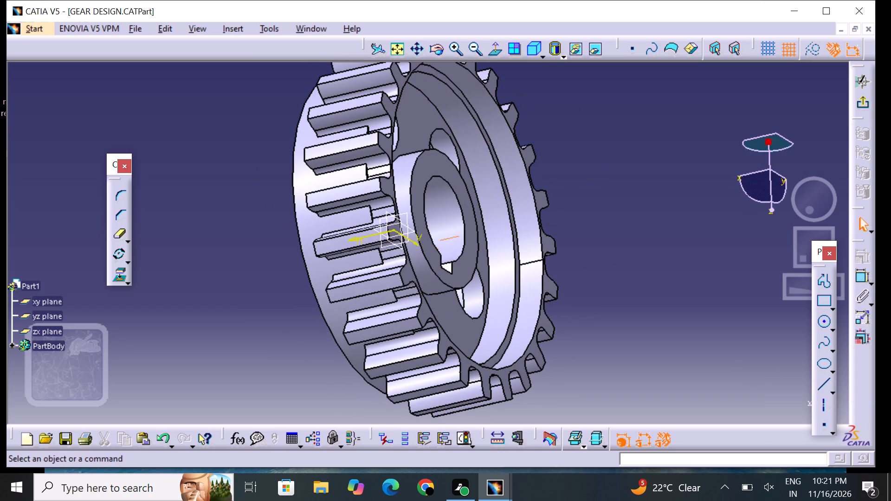
# Set the fill colour of the gear's web face around the five holes to azure blue.
pyautogui.moveTo(623, 79); pyautogui.dragTo(461, 127, button='middle')
pyautogui.moveTo(620, 96); pyautogui.dragTo(417, 160, button='right')
pyautogui.click(503, 173)
pyautogui.rightClick(503, 173)
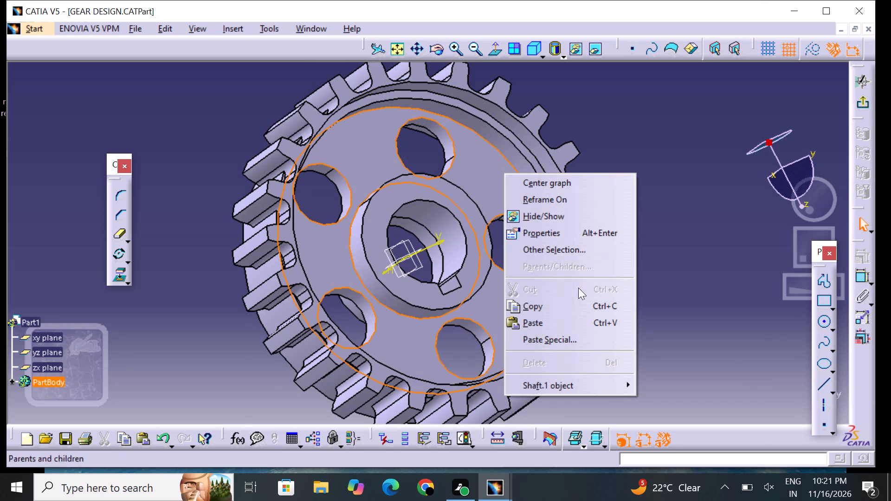
pyautogui.click(570, 236)
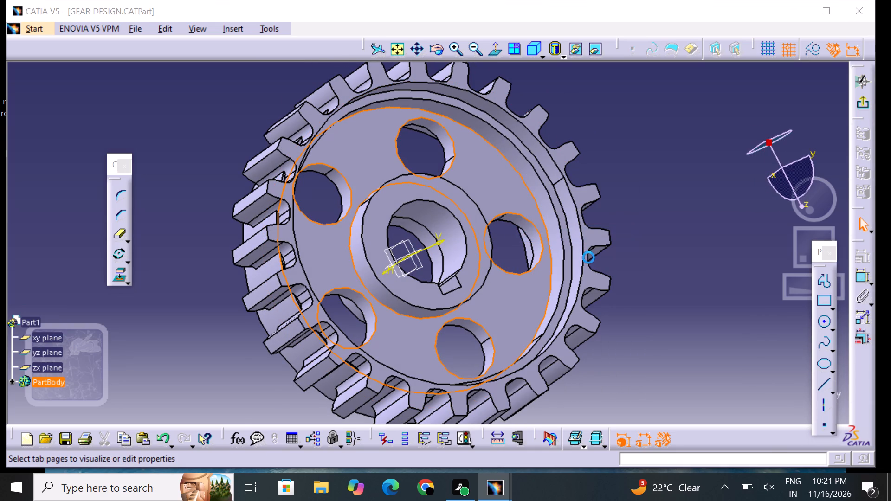
pyautogui.click(585, 106)
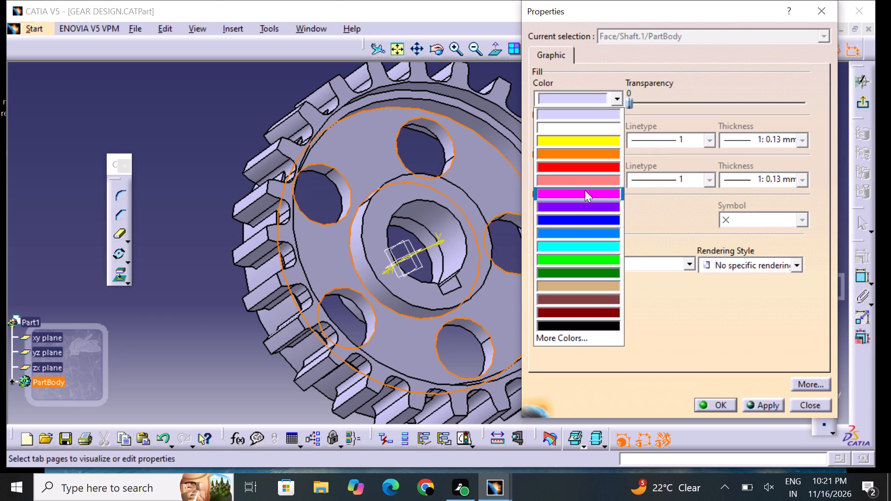
pyautogui.click(579, 231)
pyautogui.click(726, 410)
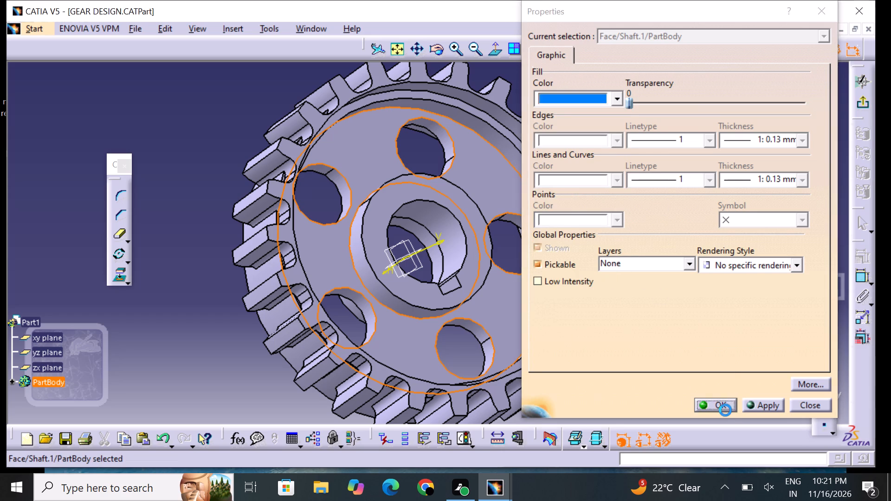
pyautogui.click(681, 360)
# Set the fill colour of the hub's flat annular end face to the same azure blue.
pyautogui.click(453, 198)
pyautogui.rightClick(453, 198)
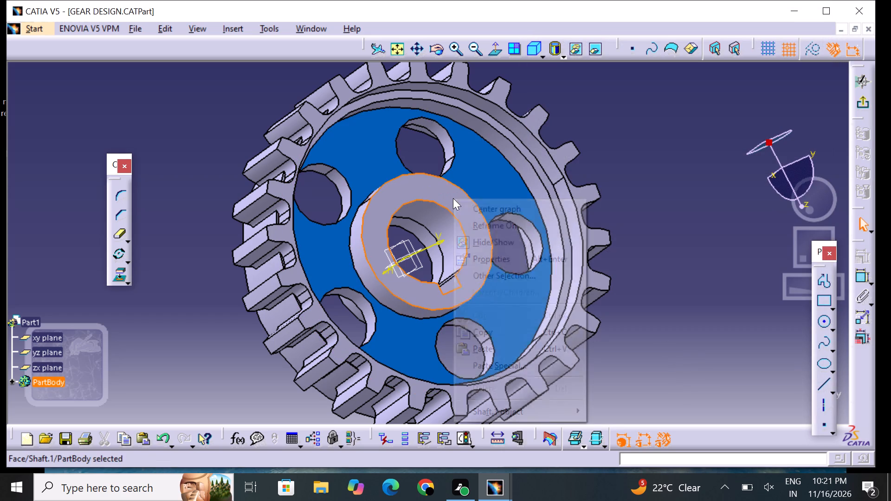
pyautogui.click(510, 258)
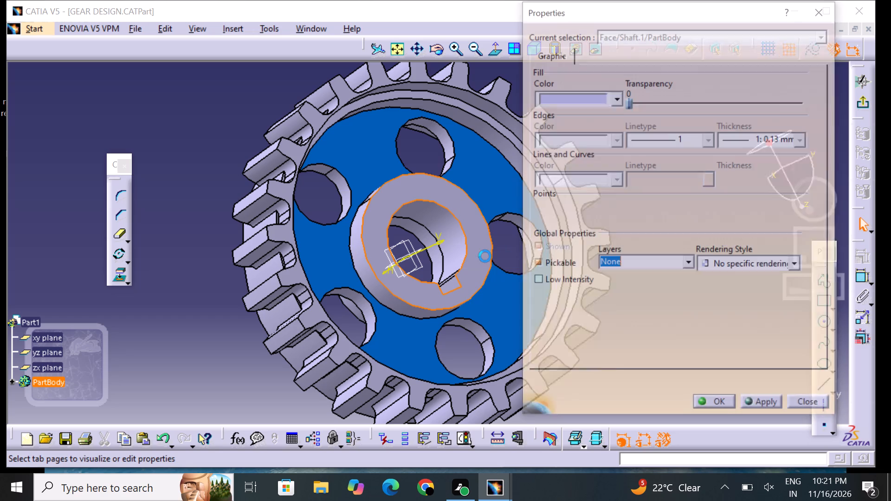
pyautogui.click(562, 102)
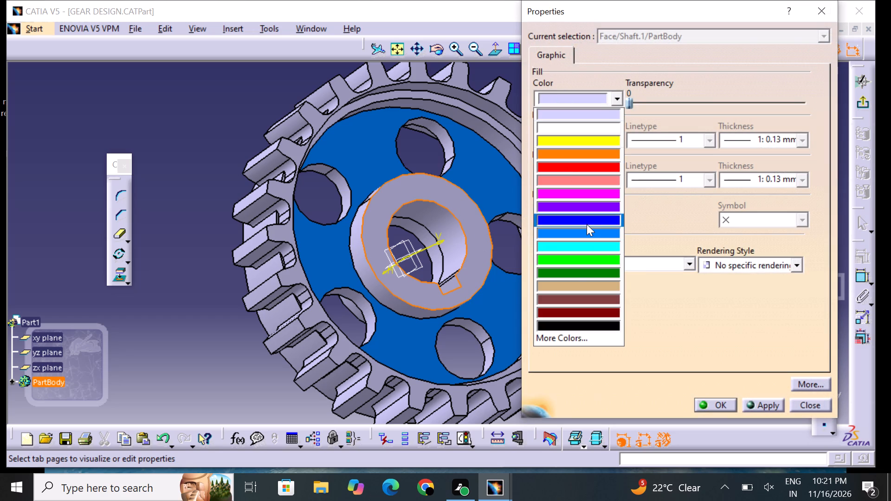
pyautogui.click(586, 231)
pyautogui.click(718, 409)
pyautogui.click(696, 379)
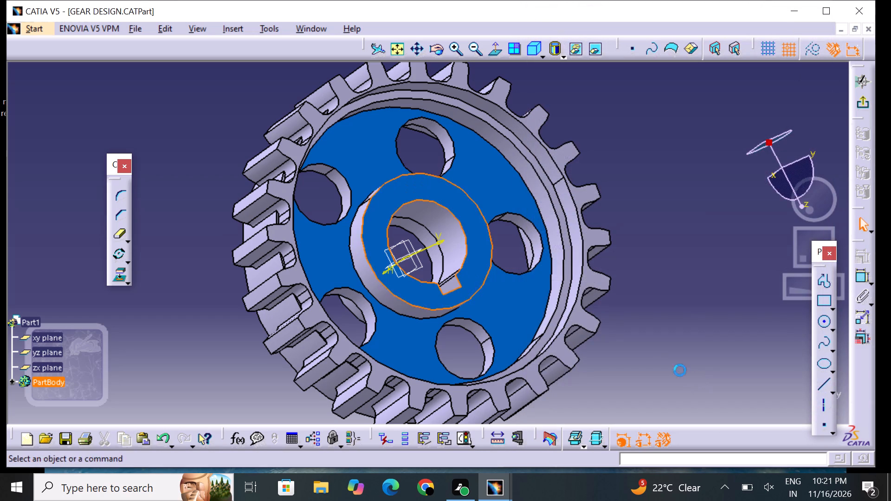
# Set the fill colour of the hub's outer cylindrical face to azure blue.
pyautogui.moveTo(337, 244); pyautogui.dragTo(388, 244, button='middle')
pyautogui.moveTo(339, 244); pyautogui.dragTo(388, 244, button='right')
pyautogui.click(377, 238)
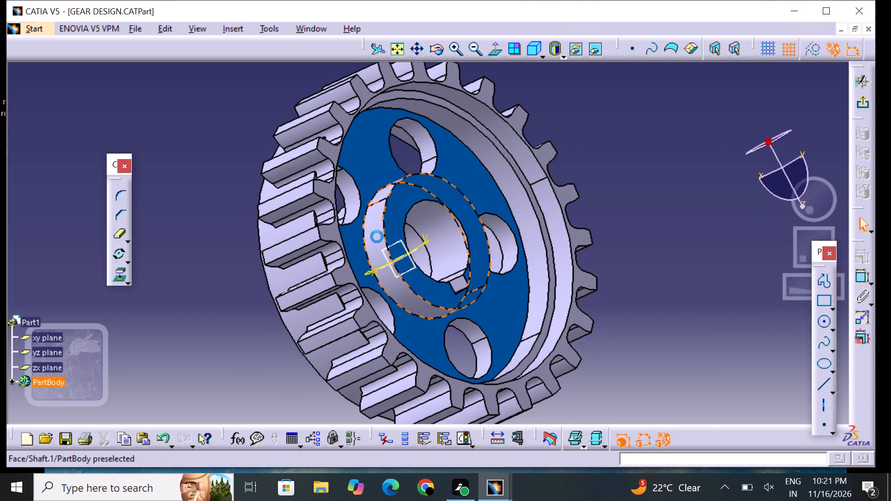
pyautogui.rightClick(377, 237)
pyautogui.click(416, 295)
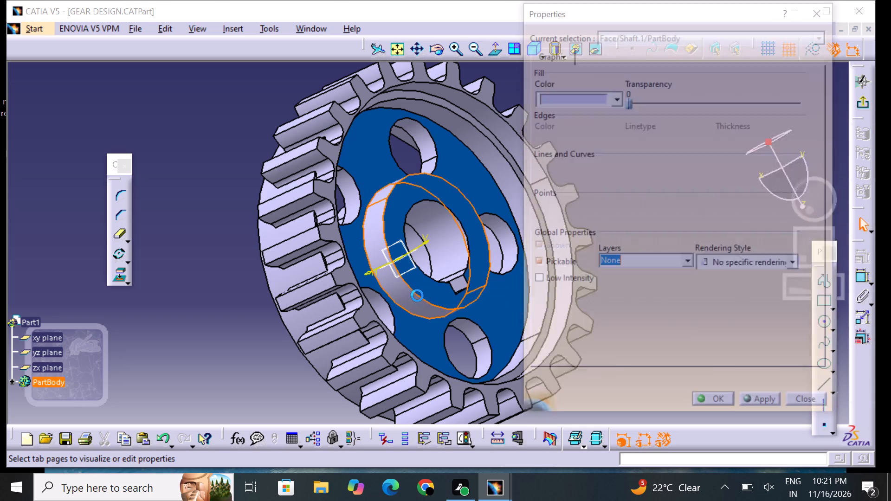
pyautogui.click(576, 104)
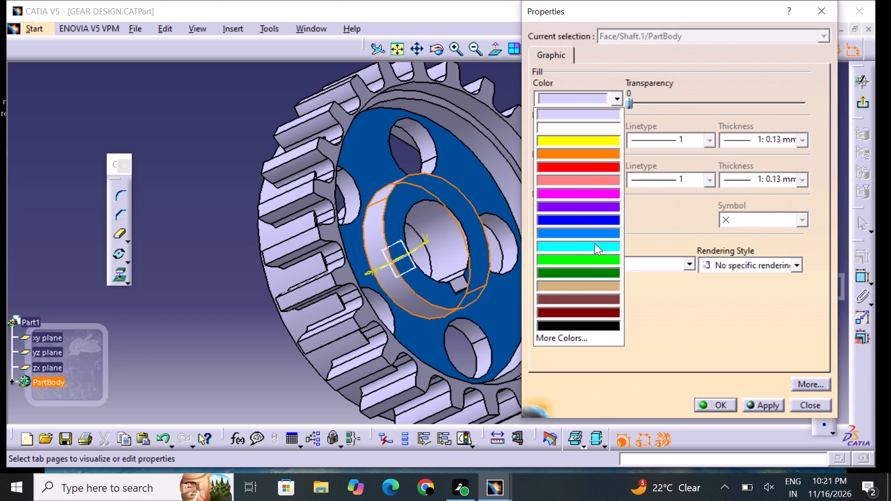
pyautogui.click(596, 234)
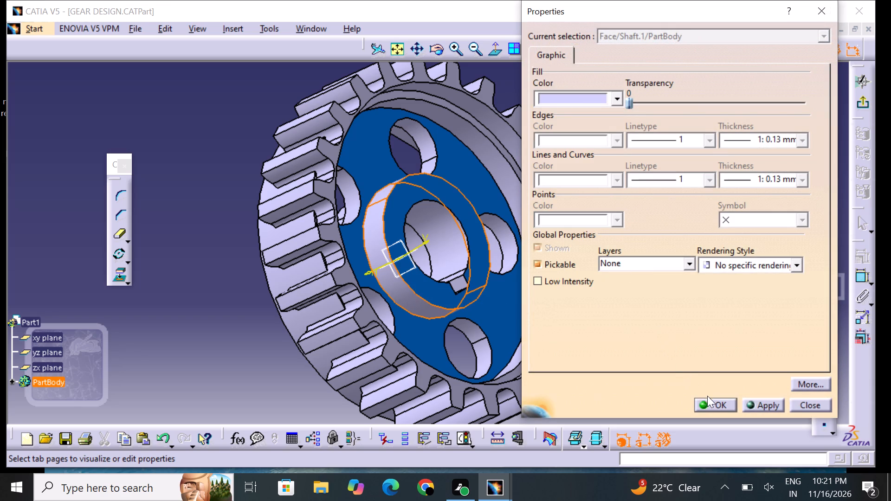
pyautogui.click(711, 398)
pyautogui.click(697, 369)
# Set the fill colour of the hub's inner bore face to azure blue.
pyautogui.moveTo(663, 313); pyautogui.dragTo(588, 310, button='middle')
pyautogui.moveTo(661, 313); pyautogui.dragTo(567, 309, button='right')
pyautogui.moveTo(665, 194); pyautogui.dragTo(473, 167, button='middle')
pyautogui.moveTo(665, 193); pyautogui.dragTo(453, 171, button='right')
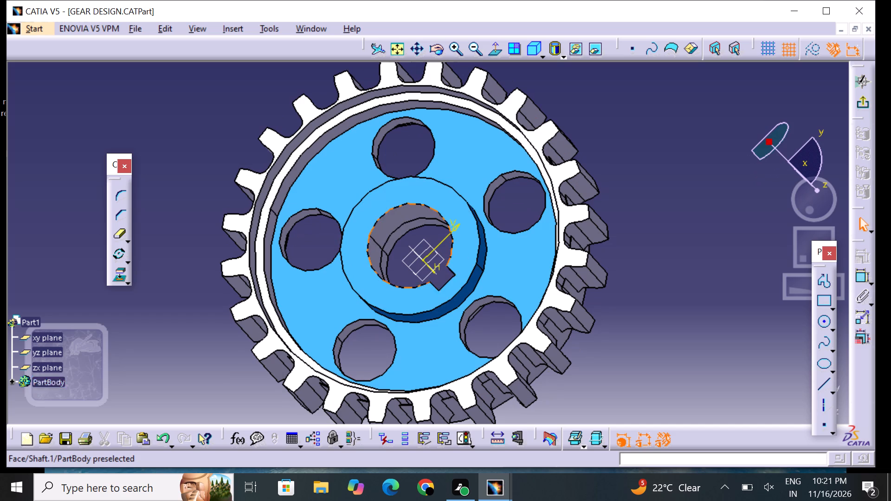
pyautogui.click(393, 224)
pyautogui.rightClick(393, 222)
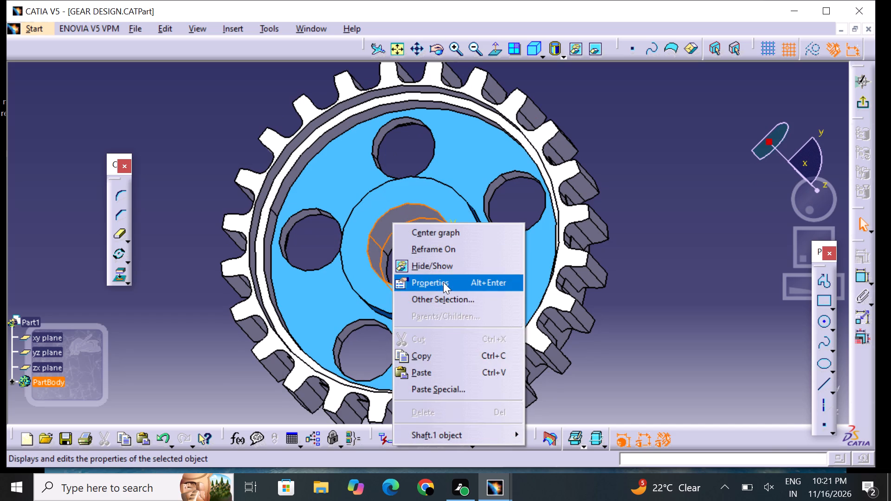
pyautogui.click(443, 282)
pyautogui.click(550, 98)
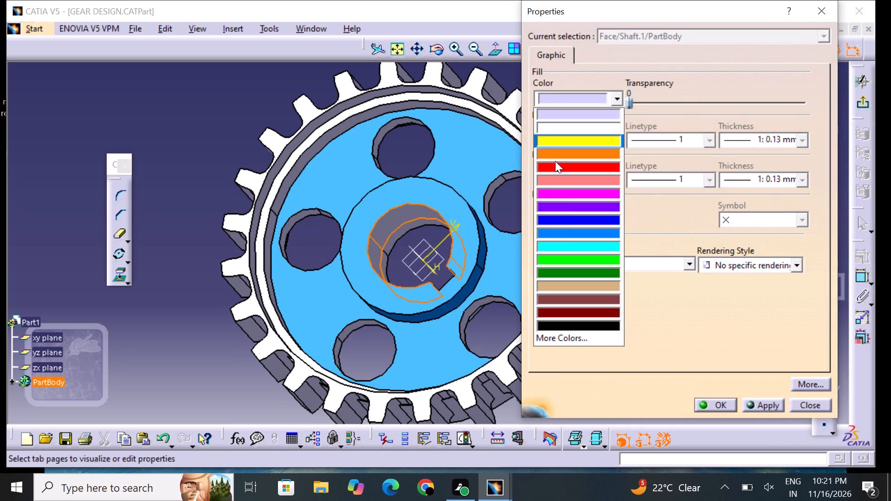
pyautogui.click(576, 233)
pyautogui.click(725, 407)
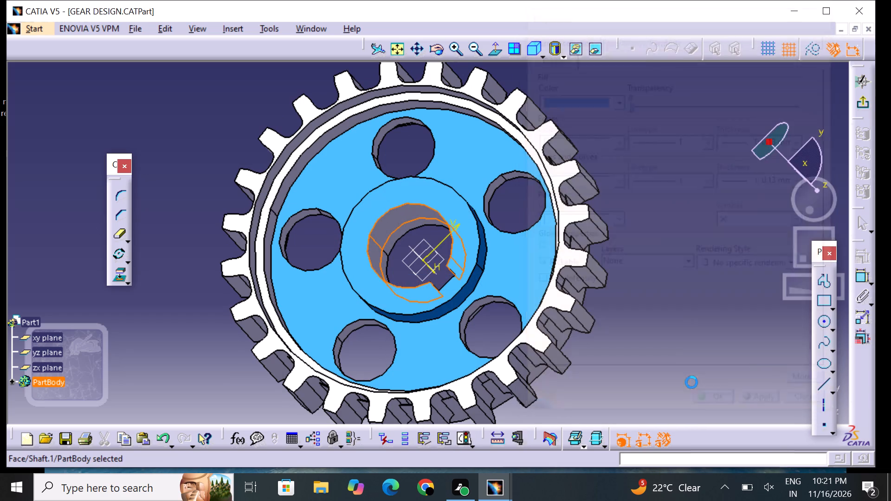
pyautogui.click(684, 378)
# Set the fill colour of the inner wall of one web hole, left of the hub, to azure blue.
pyautogui.moveTo(337, 174); pyautogui.dragTo(372, 201, button='middle')
pyautogui.moveTo(337, 174); pyautogui.dragTo(372, 201, button='right')
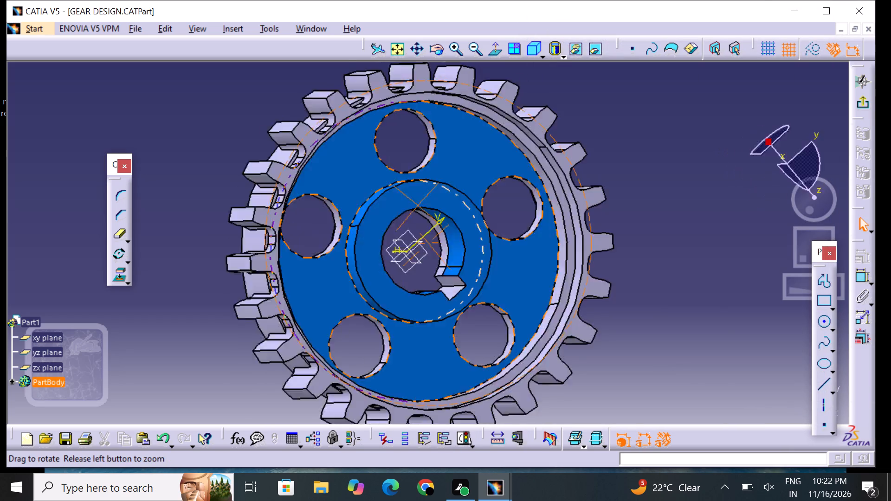
pyautogui.moveTo(372, 201); pyautogui.dragTo(345, 225, button='middle')
pyautogui.moveTo(372, 201); pyautogui.dragTo(340, 229, button='right')
pyautogui.moveTo(316, 218); pyautogui.dragTo(282, 251, button='middle')
pyautogui.moveTo(316, 218); pyautogui.dragTo(281, 252, button='right')
pyautogui.scroll(1, 282, 250)
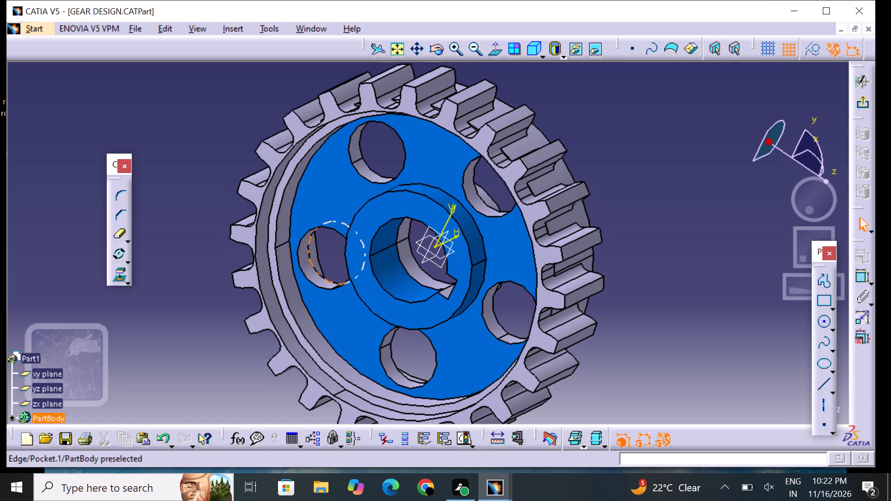
pyautogui.click(308, 265)
pyautogui.rightClick(310, 265)
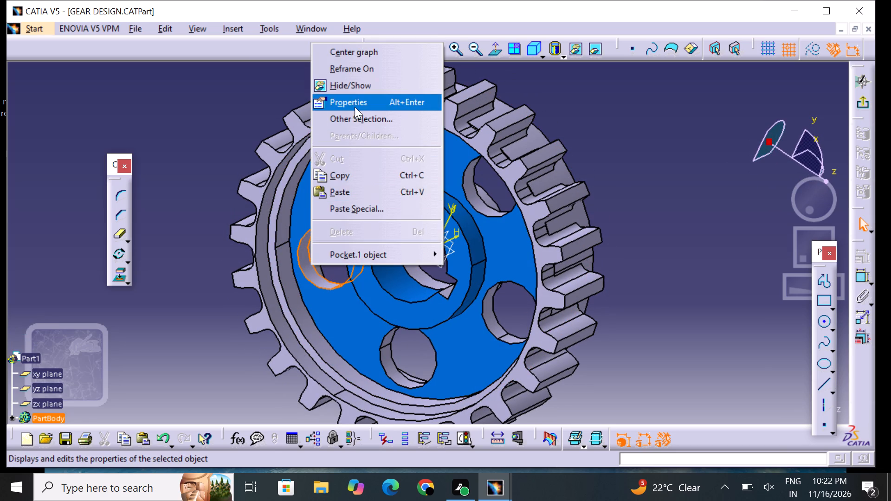
pyautogui.click(353, 105)
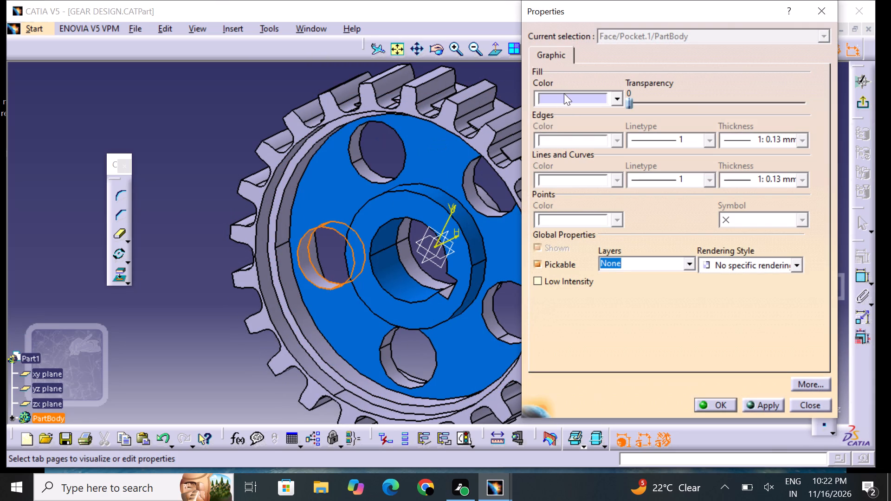
pyautogui.moveTo(565, 93); pyautogui.dragTo(565, 99)
pyautogui.click(591, 230)
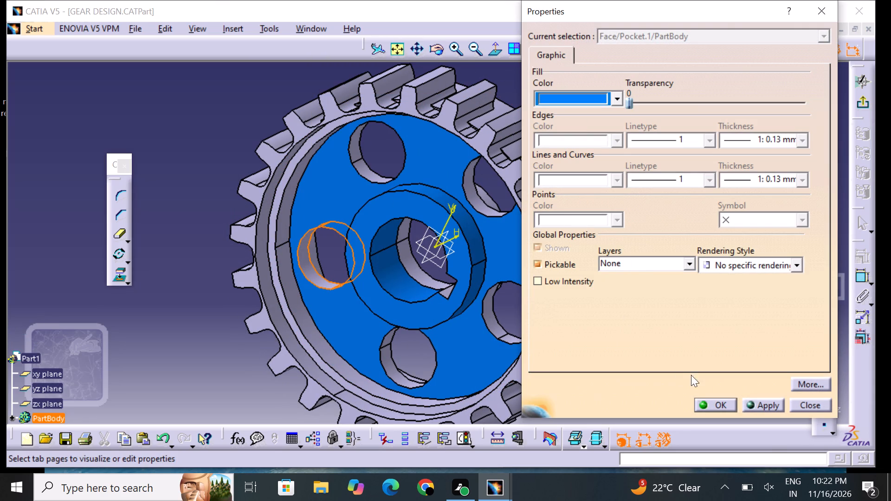
pyautogui.click(716, 406)
# Set the fill colour of the inner wall of the web hole below the hub to azure blue.
pyautogui.click(386, 358)
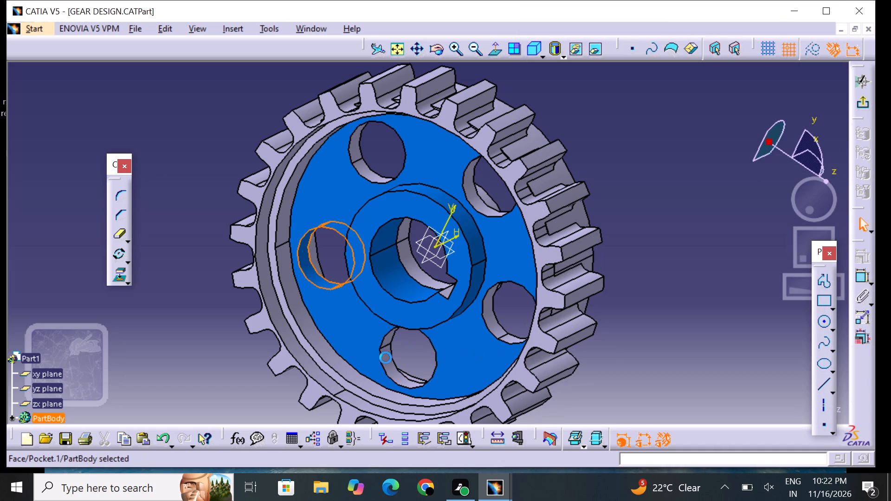
pyautogui.rightClick(386, 358)
pyautogui.click(404, 196)
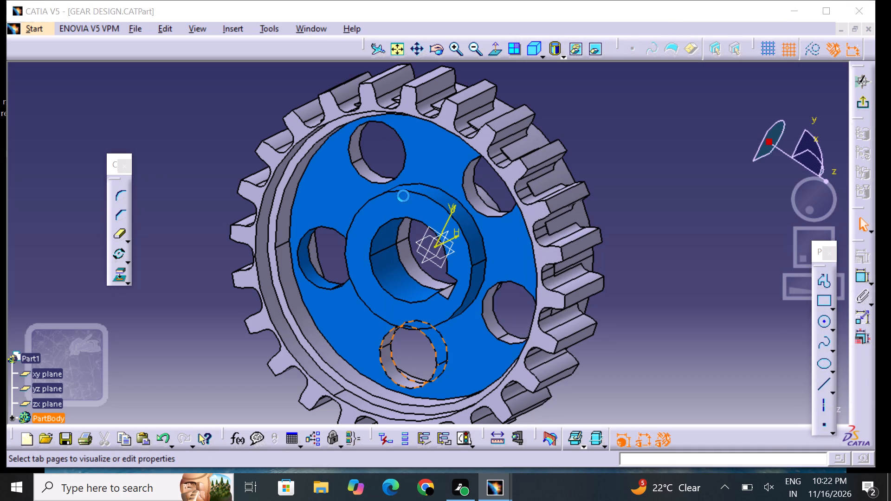
pyautogui.click(560, 103)
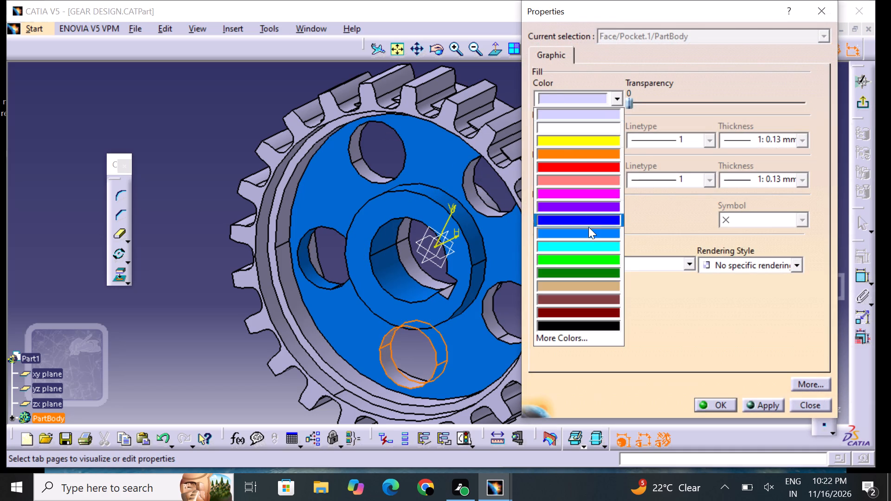
pyautogui.click(588, 228)
pyautogui.click(720, 405)
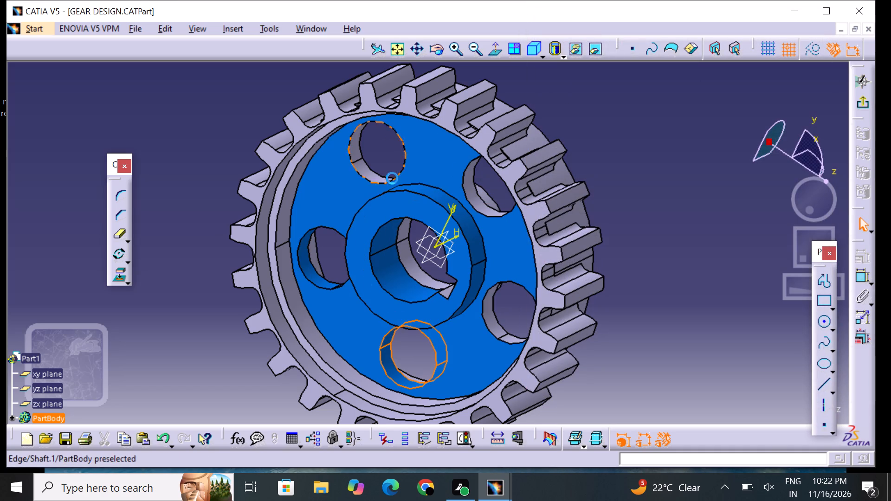
# Set the fill colour of the inner wall of the web hole above the hub to azure blue.
pyautogui.click(353, 150)
pyautogui.rightClick(352, 150)
pyautogui.click(411, 210)
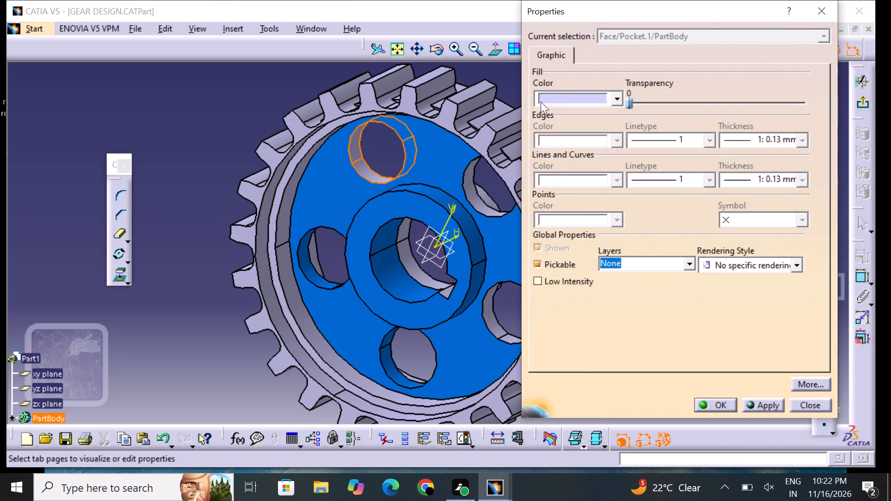
pyautogui.click(552, 96)
pyautogui.click(583, 233)
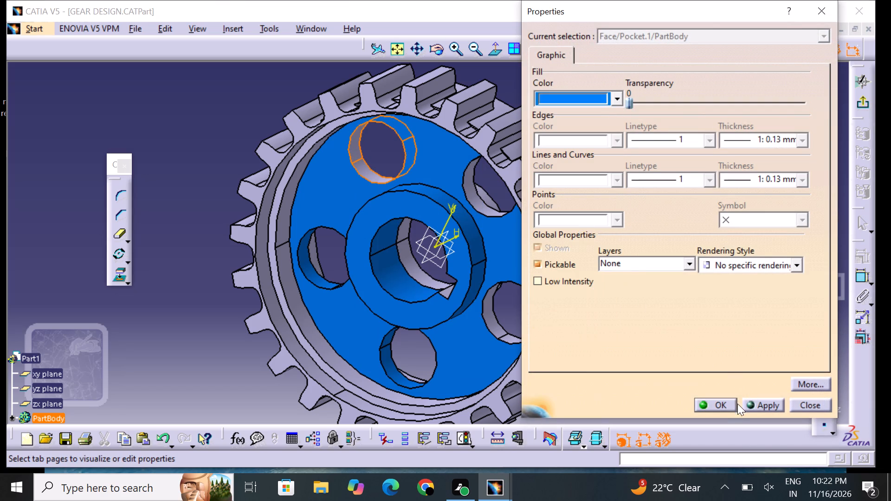
pyautogui.moveTo(737, 404); pyautogui.dragTo(730, 409)
pyautogui.click(726, 402)
pyautogui.click(724, 357)
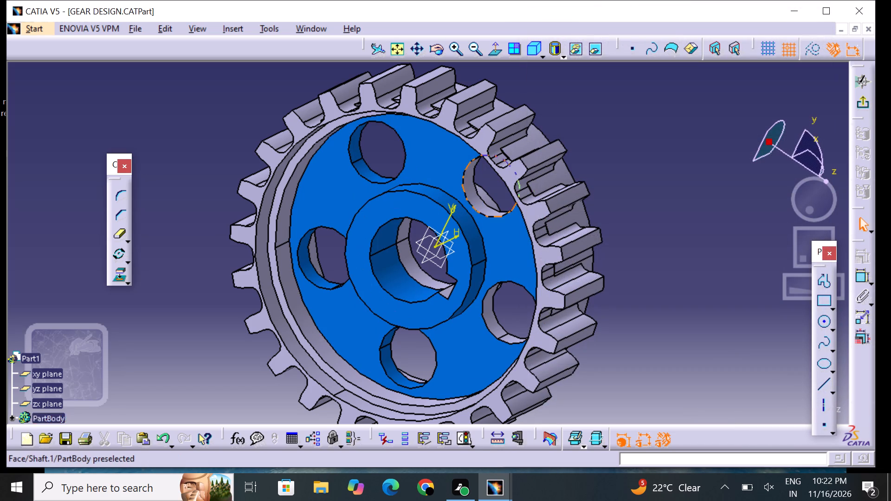
# Set the fill colour of the inner wall of the web hole at the hub's upper right to azure blue.
pyautogui.click(471, 191)
pyautogui.rightClick(471, 191)
pyautogui.click(521, 254)
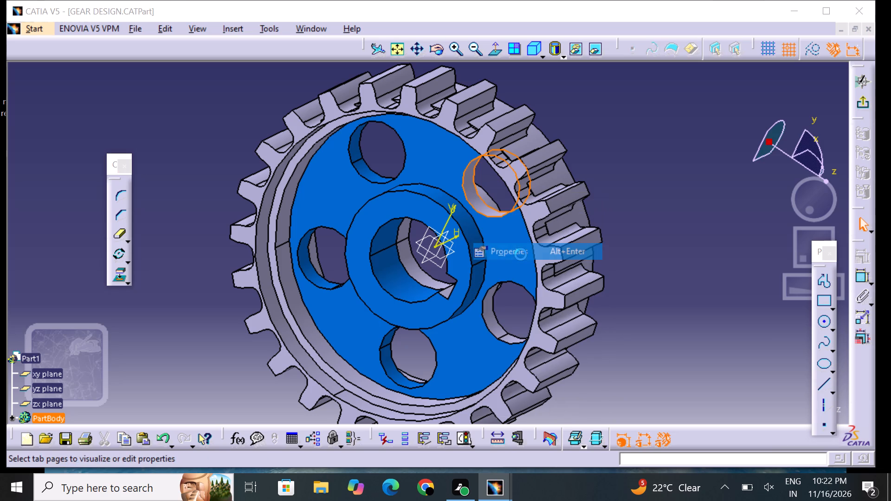
pyautogui.click(584, 97)
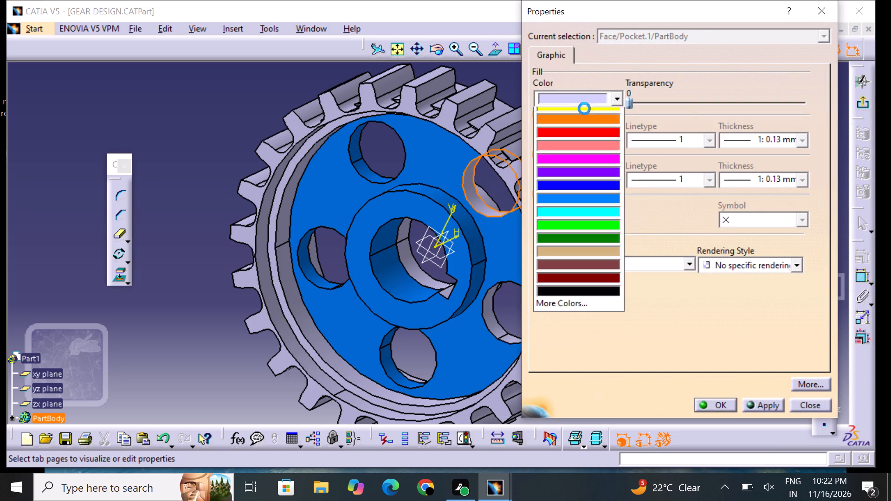
pyautogui.click(587, 235)
pyautogui.click(706, 403)
pyautogui.click(709, 387)
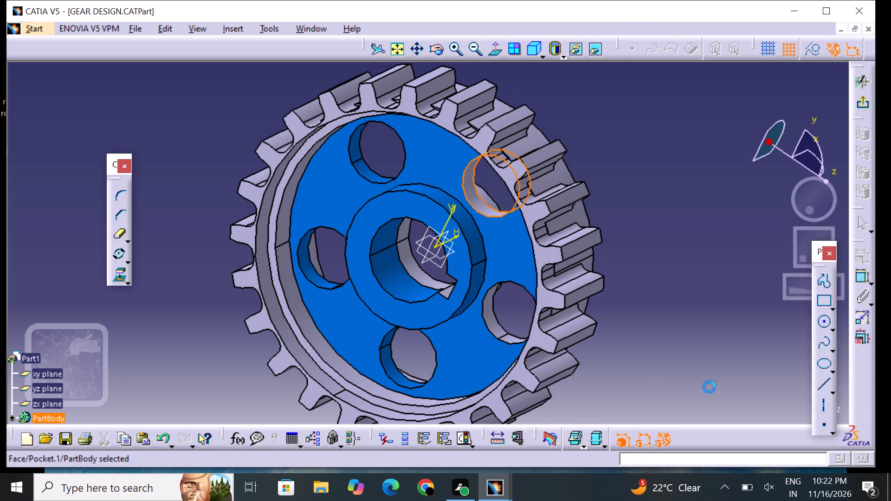
# Set the fill colour of the inner wall of the web hole at the hub's lower right to azure blue.
pyautogui.click(491, 321)
pyautogui.rightClick(491, 321)
pyautogui.click(529, 159)
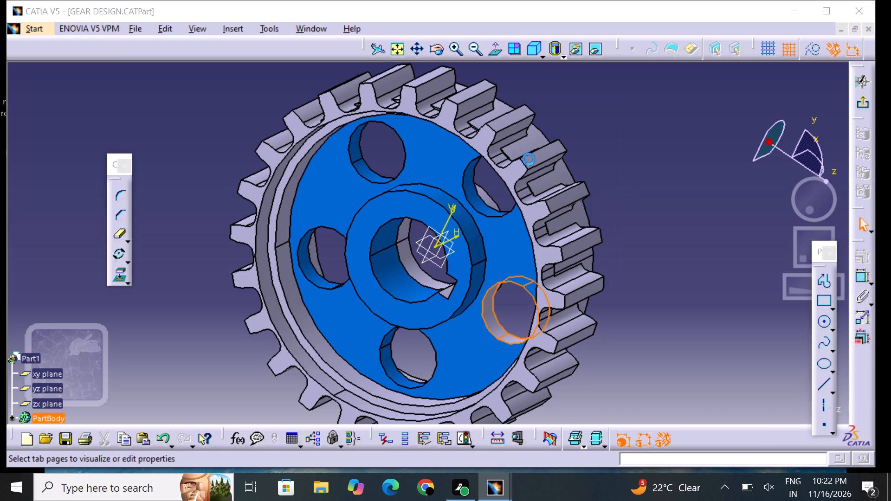
pyautogui.moveTo(590, 94); pyautogui.dragTo(587, 100)
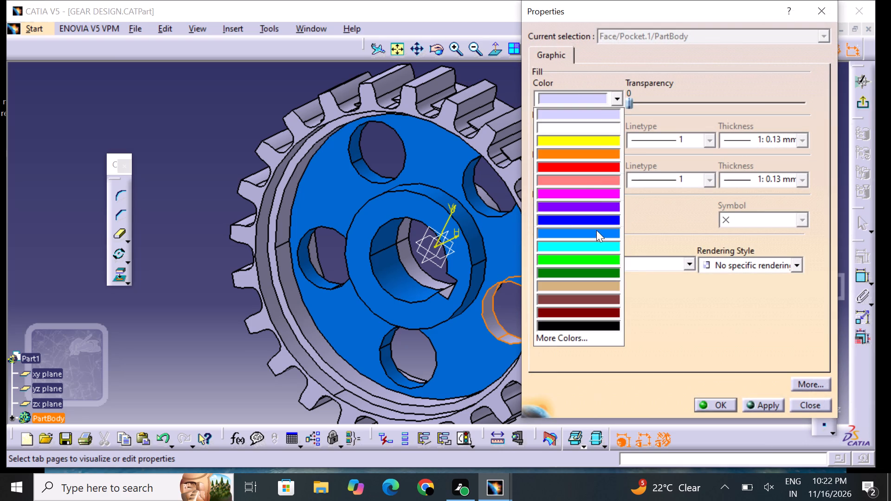
pyautogui.click(596, 230)
pyautogui.click(712, 401)
pyautogui.moveTo(702, 365); pyautogui.dragTo(674, 354)
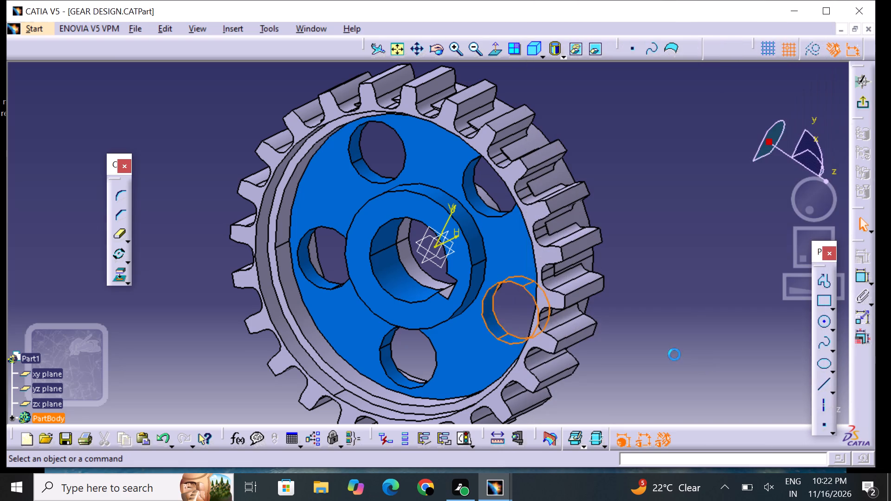
pyautogui.moveTo(674, 354); pyautogui.dragTo(690, 359)
# Set the fill colour of the remaining uncoloured section of the hub's bore wall to azure blue.
pyautogui.click(407, 262)
pyautogui.rightClick(407, 262)
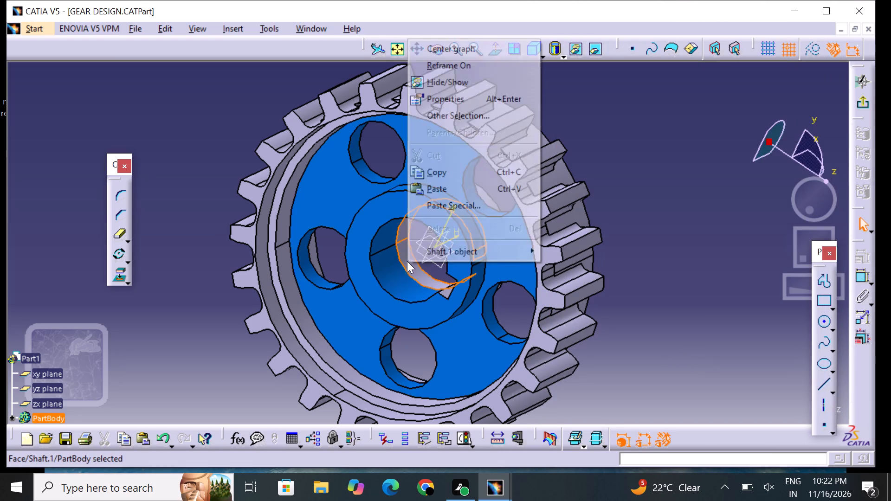
pyautogui.click(457, 103)
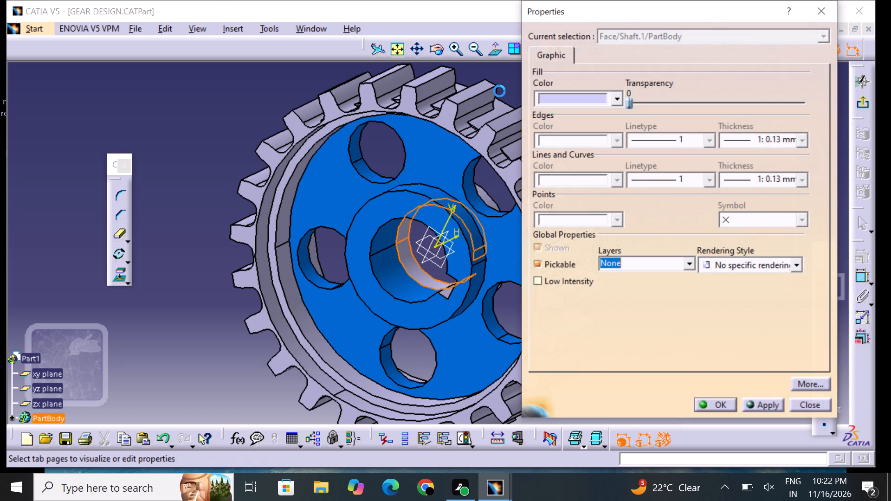
pyautogui.click(574, 98)
pyautogui.click(591, 231)
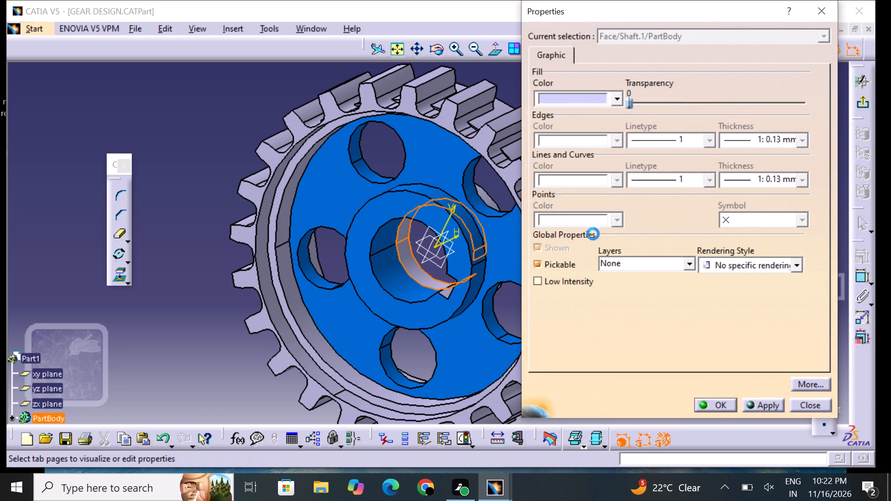
pyautogui.click(715, 406)
pyautogui.click(710, 385)
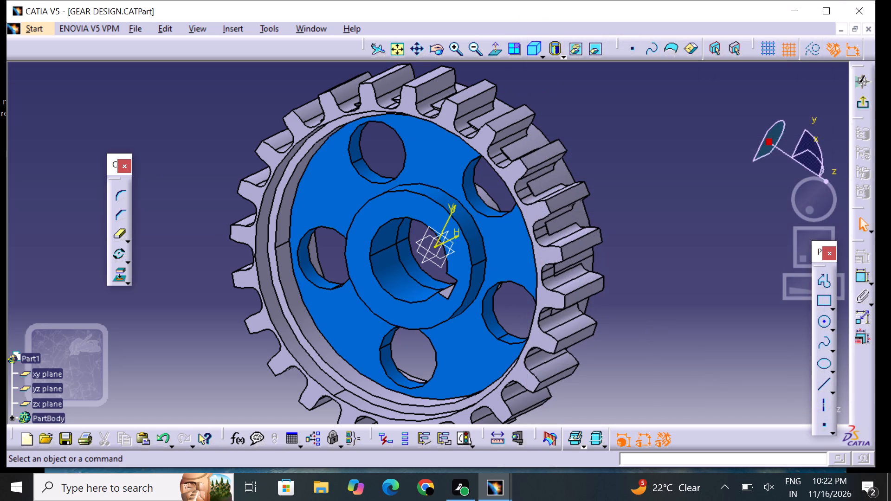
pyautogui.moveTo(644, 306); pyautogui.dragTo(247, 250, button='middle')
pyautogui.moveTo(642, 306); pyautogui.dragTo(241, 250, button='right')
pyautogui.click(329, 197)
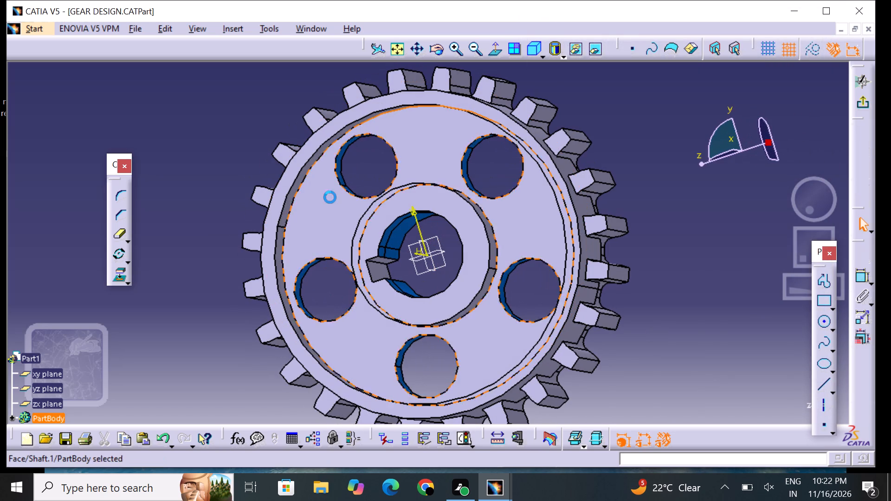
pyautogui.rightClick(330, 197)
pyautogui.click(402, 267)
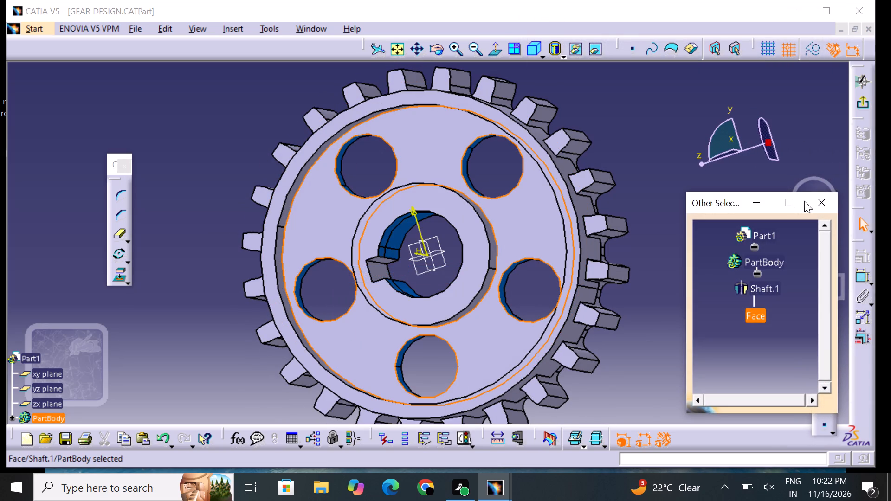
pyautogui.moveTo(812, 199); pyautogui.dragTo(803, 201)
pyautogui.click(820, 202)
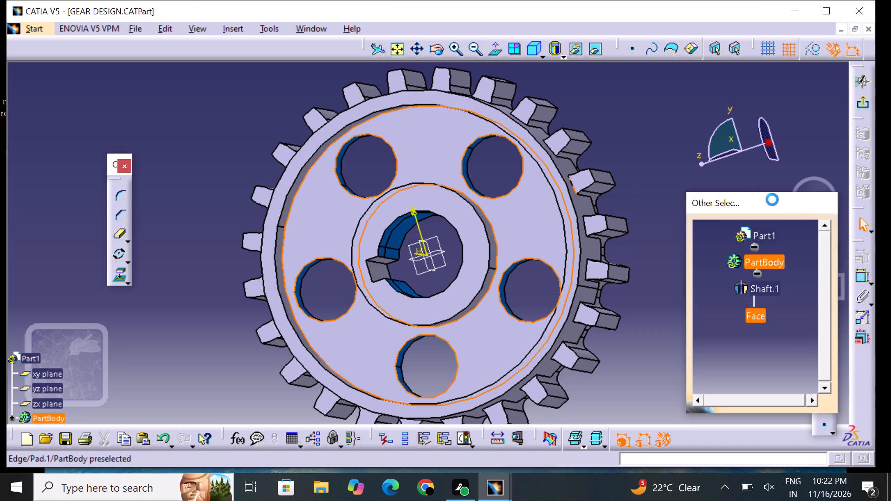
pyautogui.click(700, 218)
# Set the fill colour of the web face on the gear's opposite side to azure blue.
pyautogui.click(440, 151)
pyautogui.rightClick(440, 151)
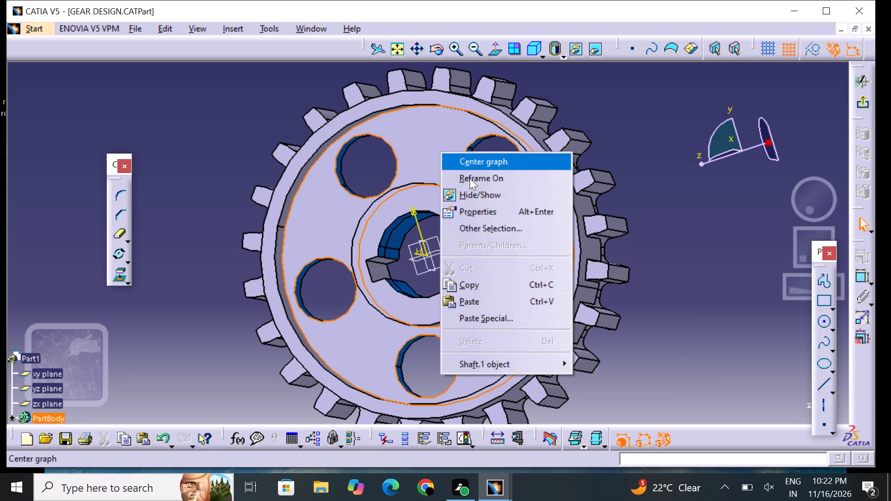
pyautogui.click(491, 212)
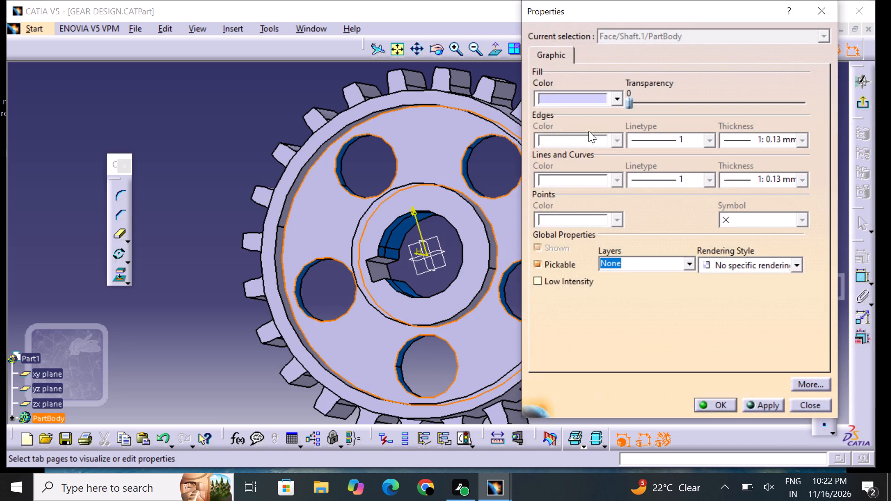
pyautogui.click(553, 98)
pyautogui.click(592, 232)
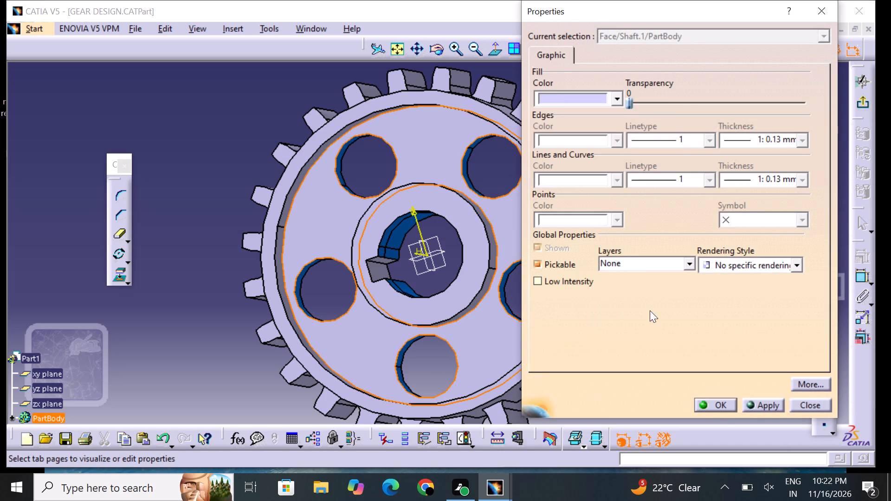
pyautogui.click(726, 412)
pyautogui.click(725, 405)
pyautogui.click(679, 384)
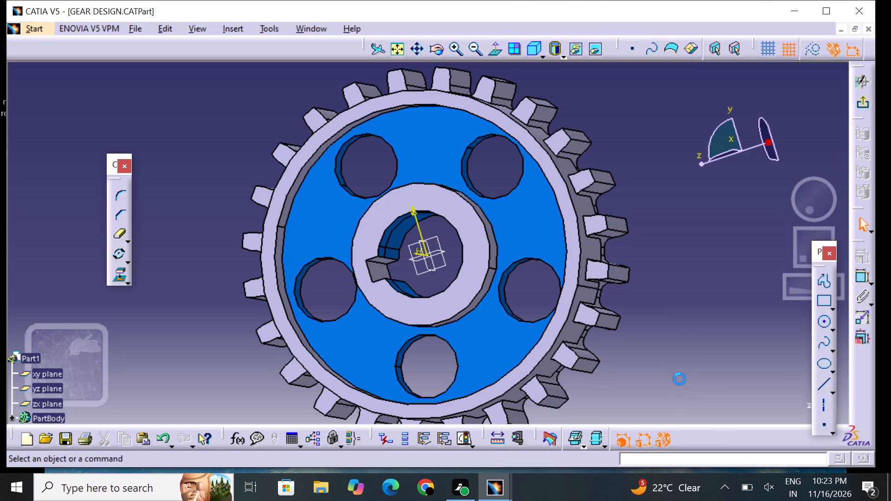
# Set the fill colour of the hub's annular end face on the gear's opposite side to azure blue.
pyautogui.moveTo(620, 221); pyautogui.dragTo(558, 283, button='middle')
pyautogui.moveTo(616, 226); pyautogui.dragTo(544, 295, button='right')
pyautogui.click(436, 264)
pyautogui.rightClick(436, 264)
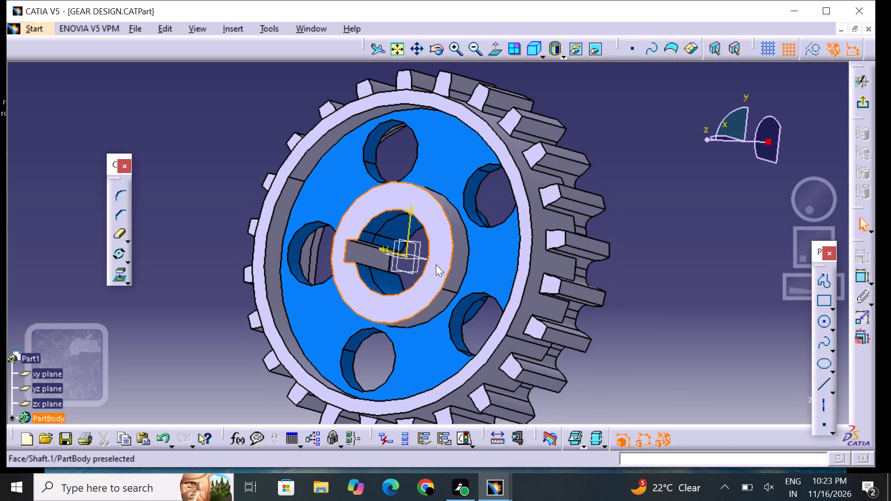
pyautogui.click(488, 99)
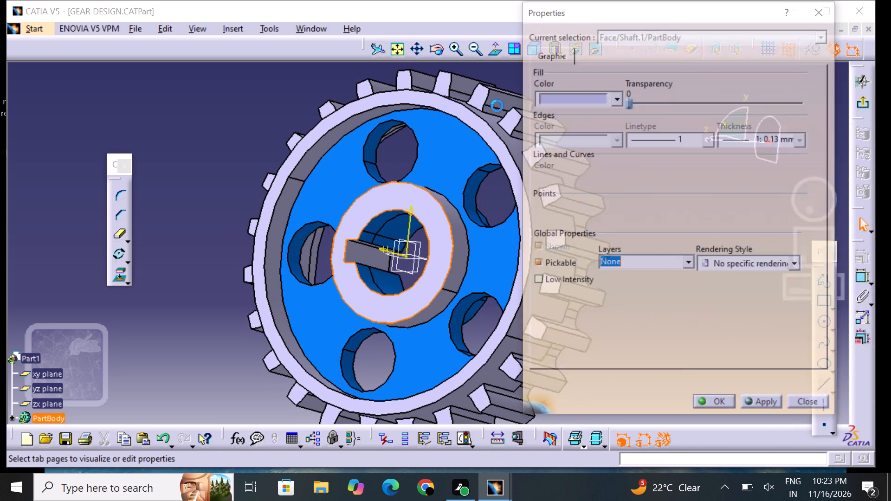
pyautogui.click(584, 100)
pyautogui.click(605, 233)
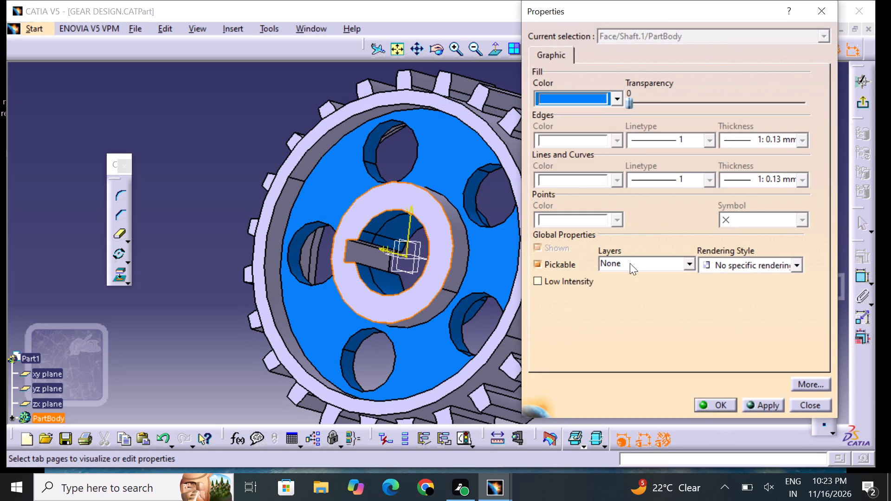
pyautogui.click(713, 407)
pyautogui.click(661, 389)
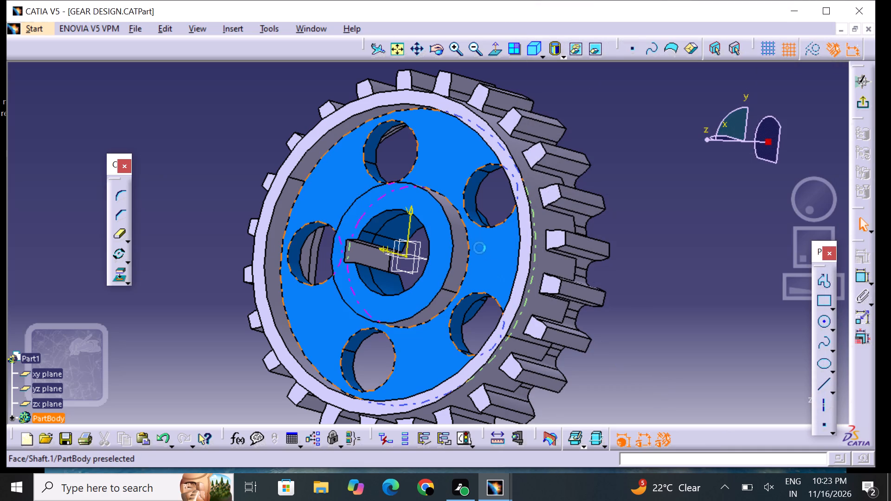
# Set the fill colour of the hub's outer cylindrical face on this side to azure blue.
pyautogui.click(462, 250)
pyautogui.rightClick(462, 250)
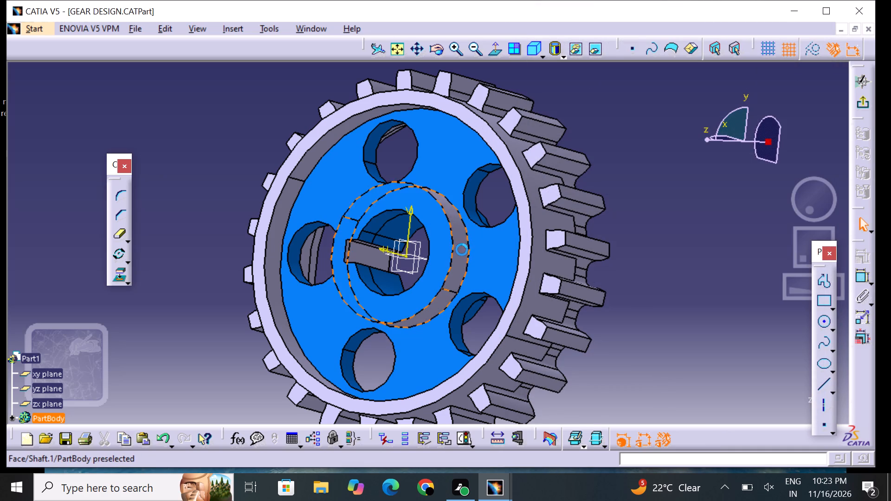
pyautogui.click(509, 312)
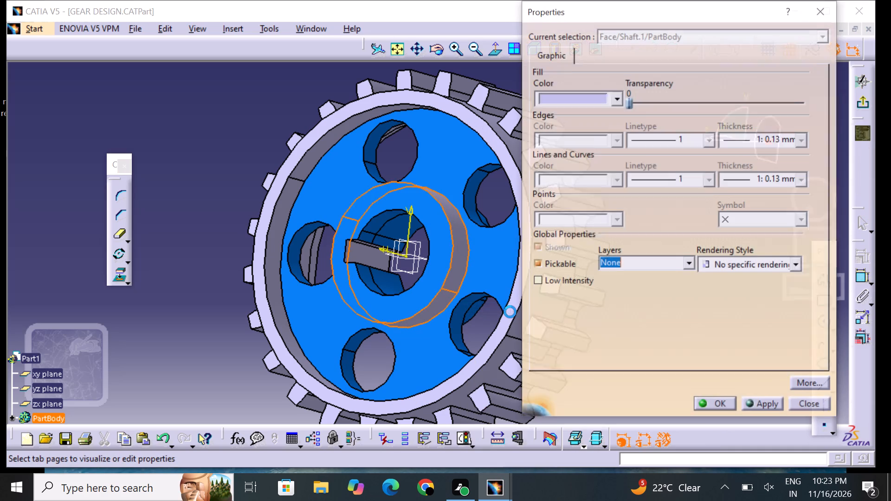
pyautogui.click(558, 100)
pyautogui.click(609, 231)
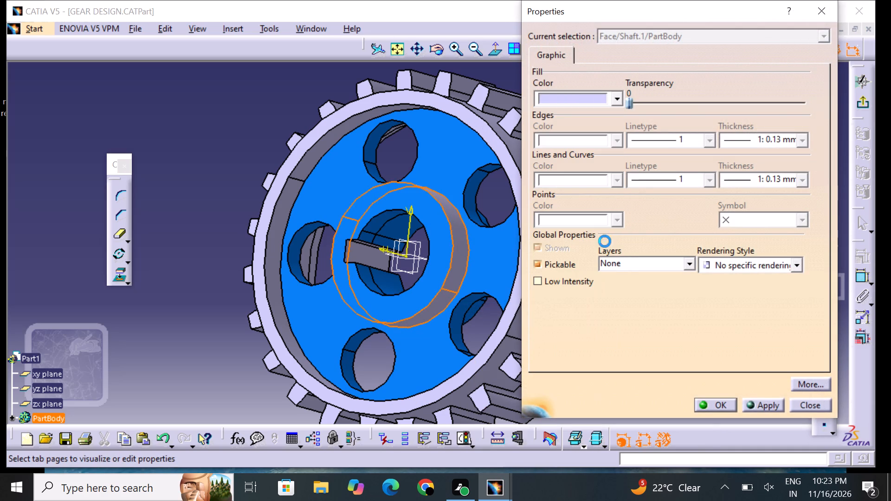
pyautogui.click(711, 409)
pyautogui.click(646, 388)
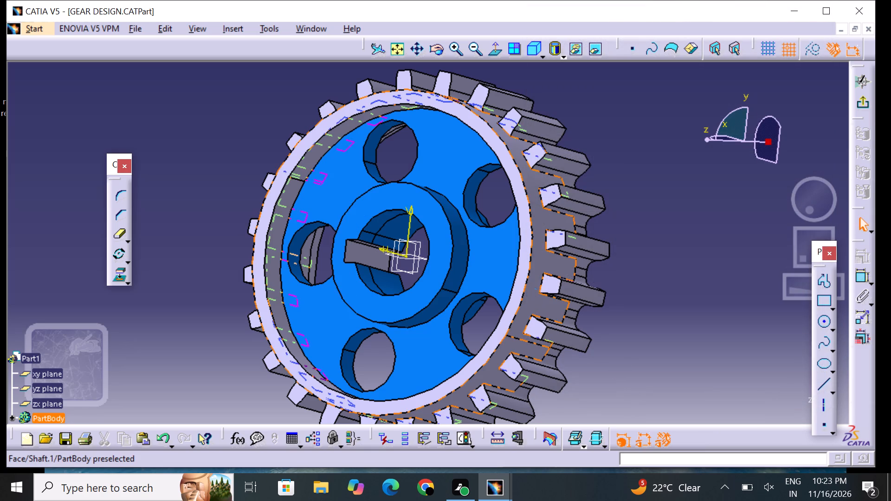
# Set the fill colour of the rim's outer cylindrical face between the gear teeth to azure blue.
pyautogui.click(537, 282)
pyautogui.rightClick(537, 282)
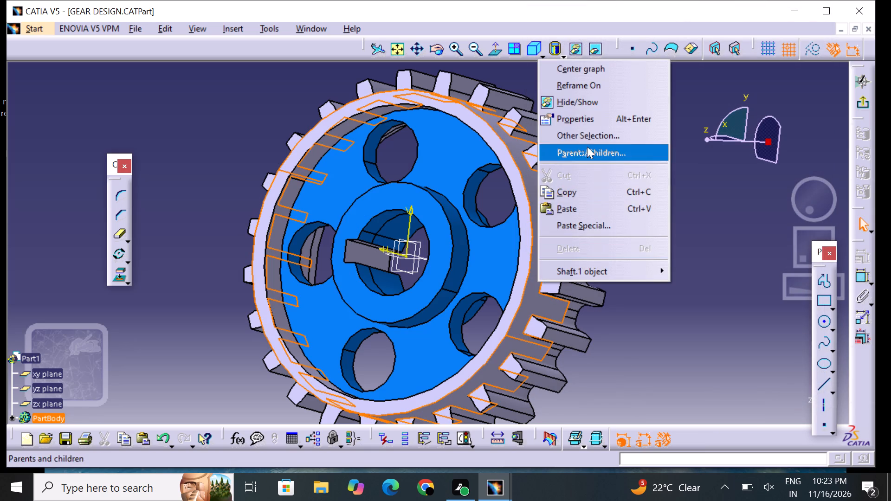
pyautogui.click(583, 121)
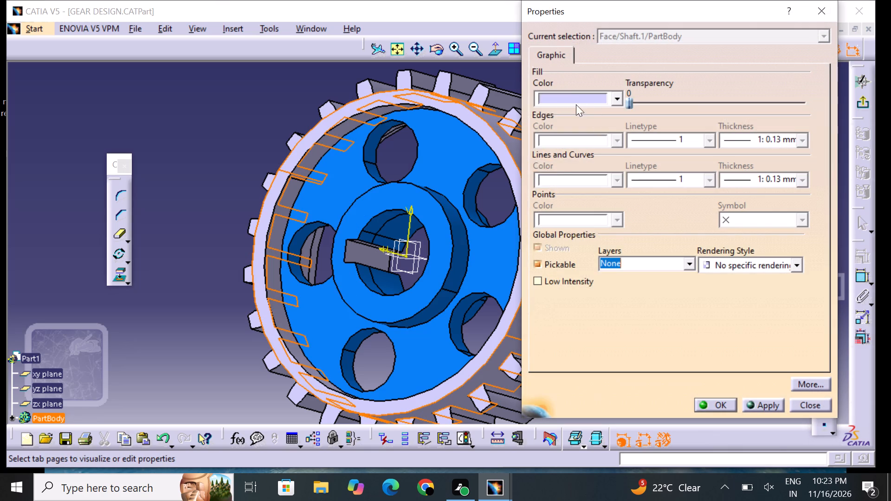
pyautogui.click(577, 103)
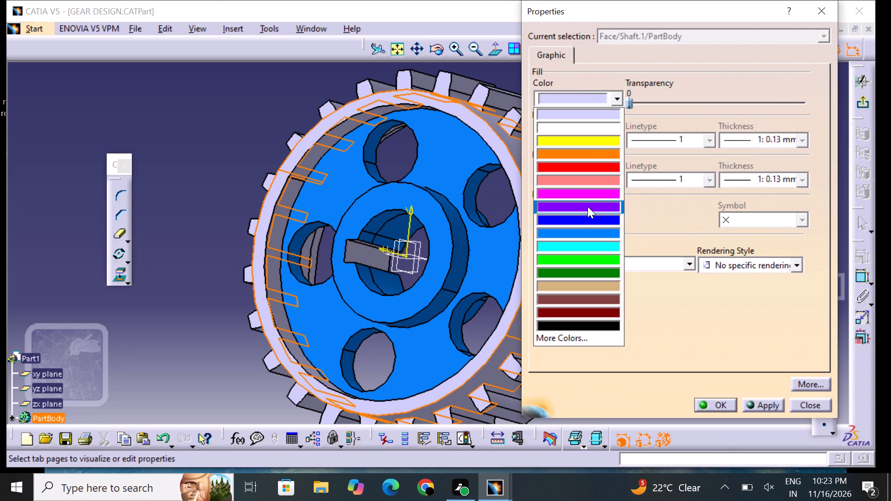
pyautogui.click(602, 233)
pyautogui.click(728, 405)
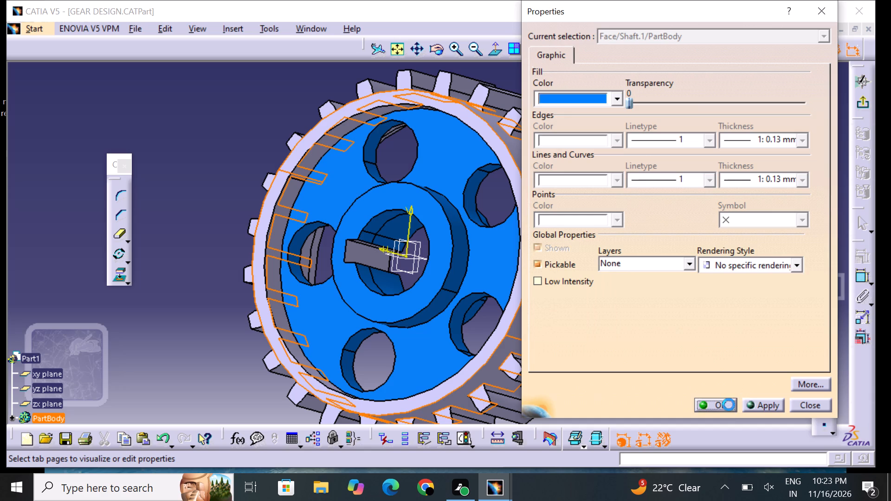
pyautogui.click(712, 376)
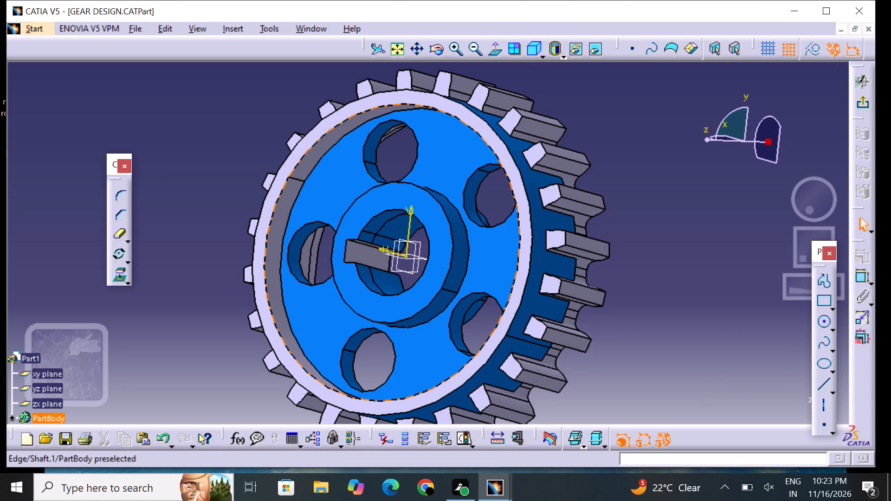
# Set the fill colour of the rim's annular side face on this side of the gear to azure blue.
pyautogui.click(524, 251)
pyautogui.rightClick(524, 251)
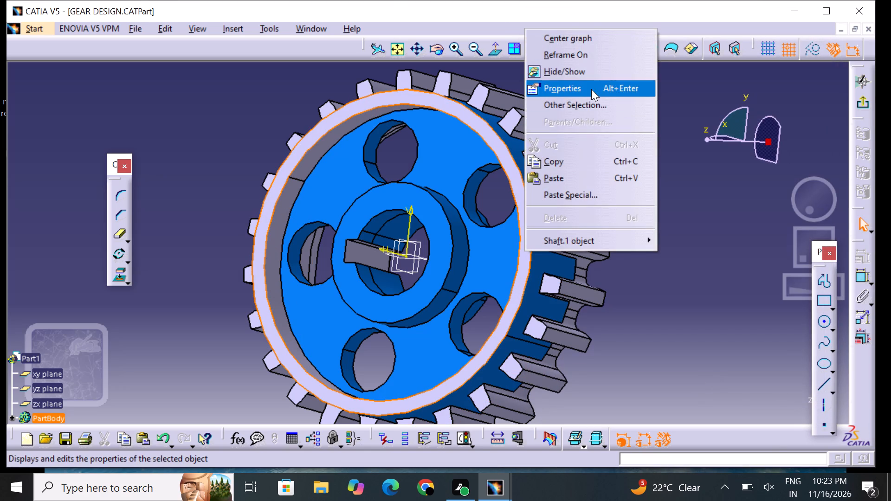
pyautogui.click(591, 89)
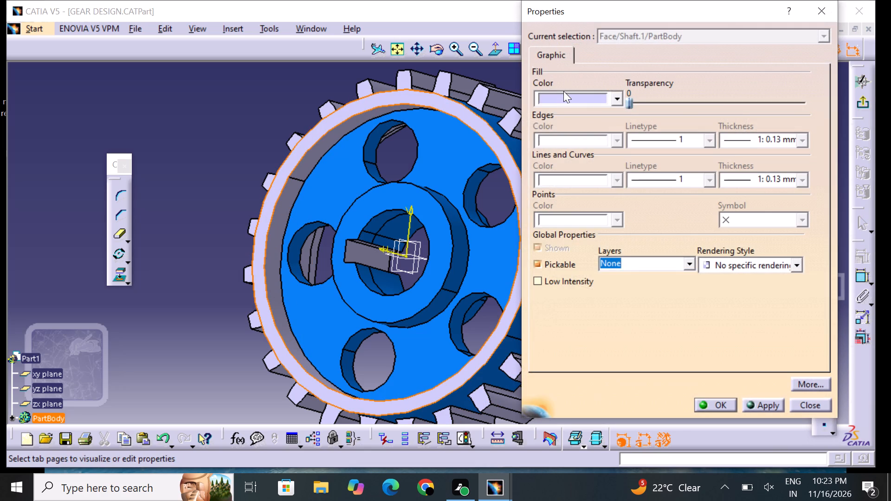
pyautogui.click(563, 92)
pyautogui.click(605, 236)
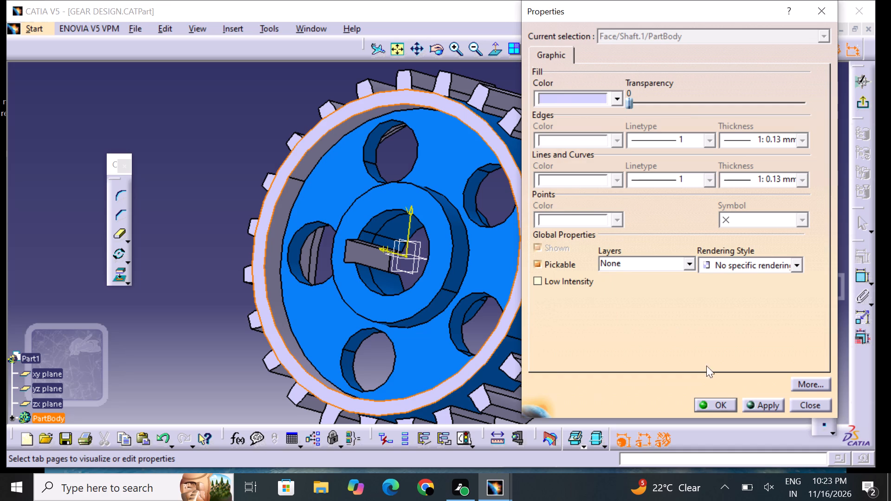
pyautogui.click(723, 399)
pyautogui.moveTo(704, 374); pyautogui.dragTo(705, 369)
# Set the fill colour of the toothed side face on the gear's opposite side to azure blue.
pyautogui.moveTo(681, 279); pyautogui.dragTo(683, 279, button='middle')
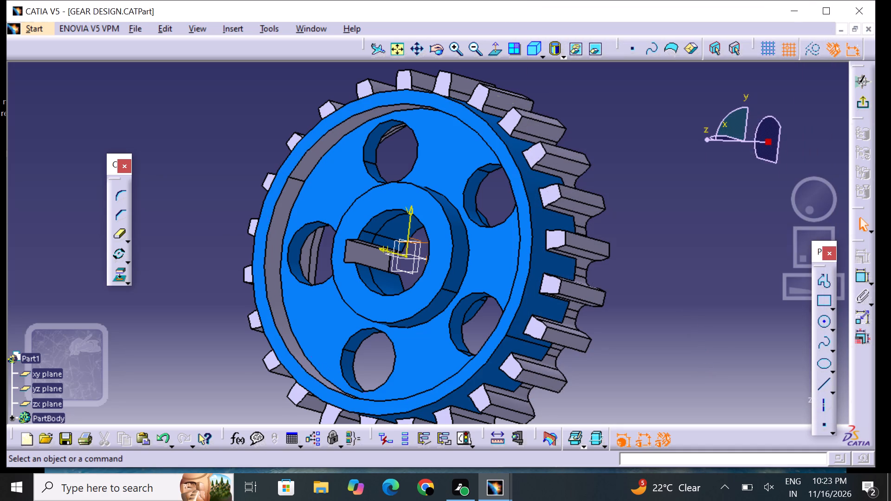
pyautogui.moveTo(683, 279); pyautogui.dragTo(358, 238, button='middle')
pyautogui.moveTo(683, 279); pyautogui.dragTo(358, 238, button='right')
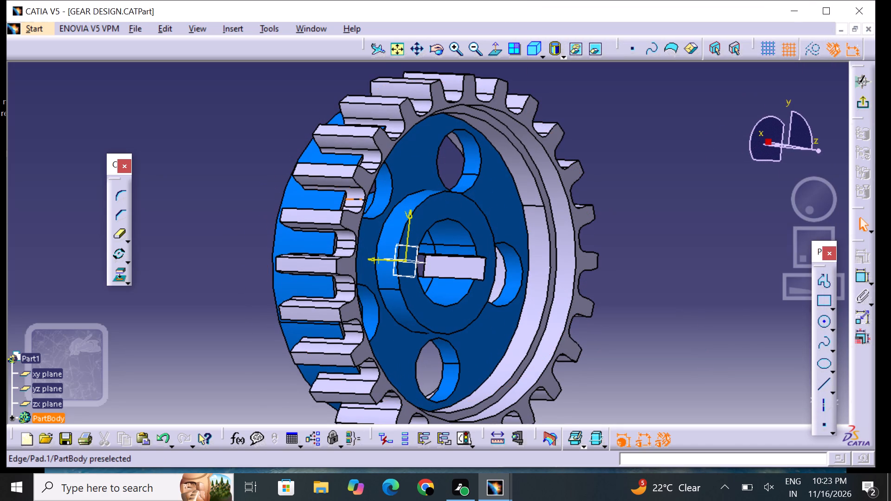
pyautogui.click(369, 182)
pyautogui.rightClick(369, 182)
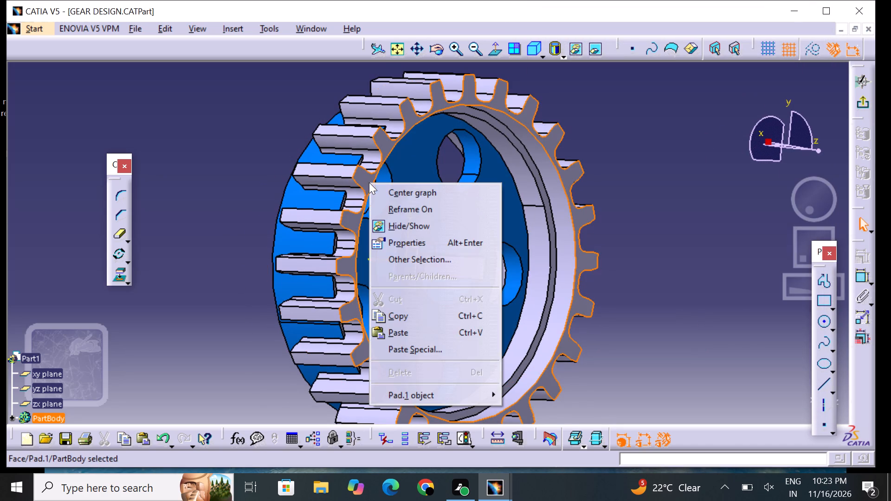
pyautogui.click(415, 239)
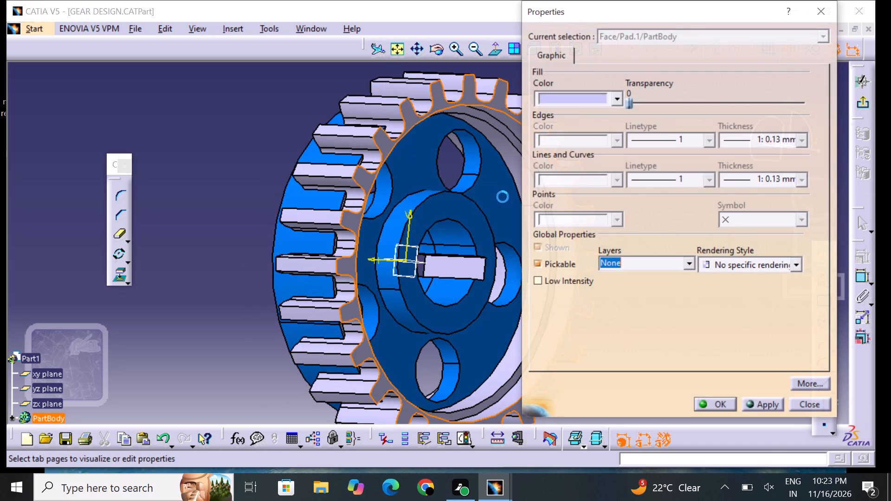
pyautogui.click(574, 101)
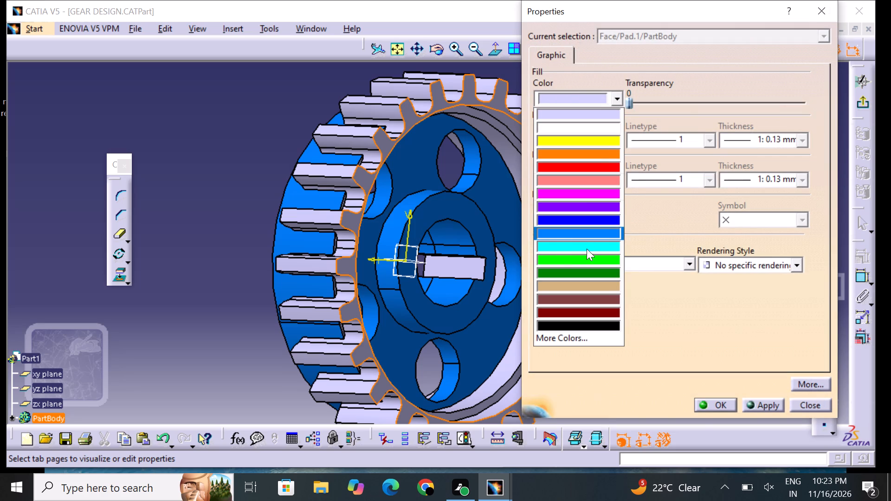
pyautogui.click(587, 231)
pyautogui.click(704, 398)
pyautogui.click(697, 387)
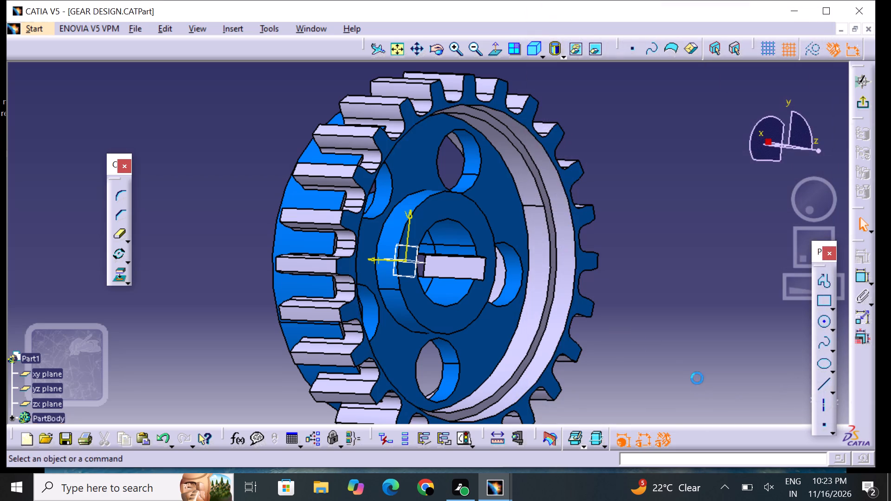
# Set the fill colour of the visible keyway side face inside the hub bore to azure blue.
pyautogui.click(472, 270)
pyautogui.rightClick(473, 269)
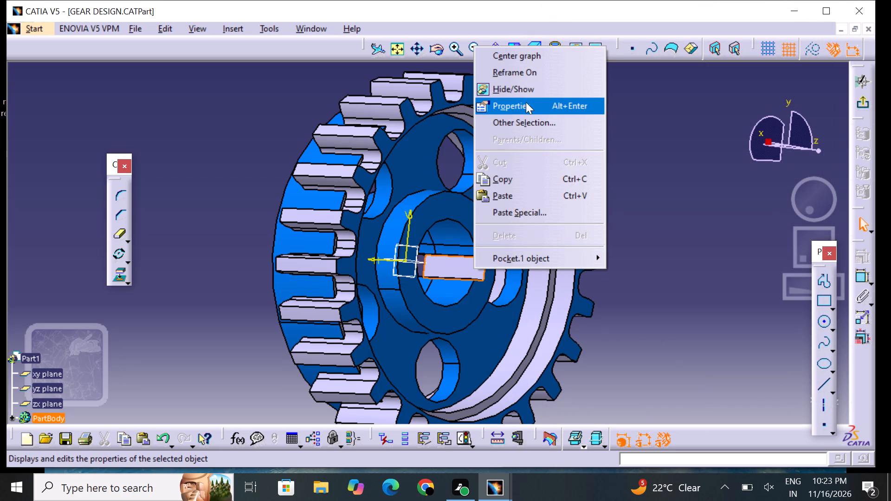
pyautogui.click(527, 99)
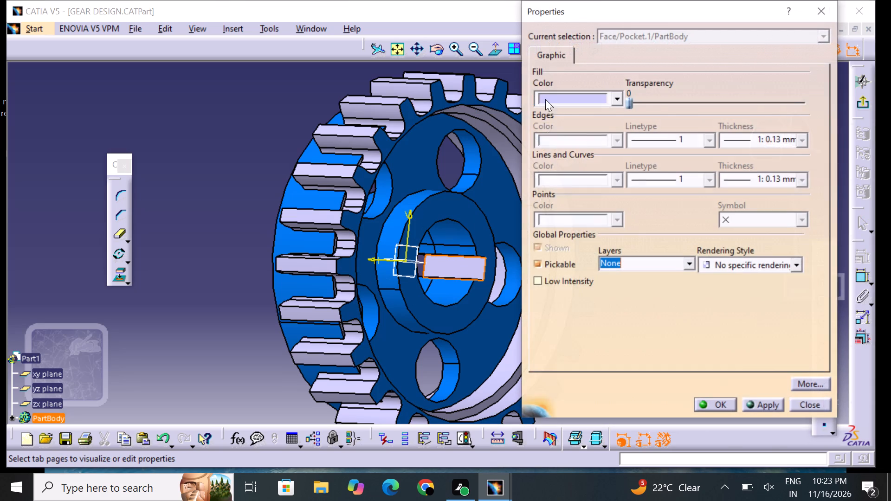
pyautogui.click(560, 101)
pyautogui.click(600, 232)
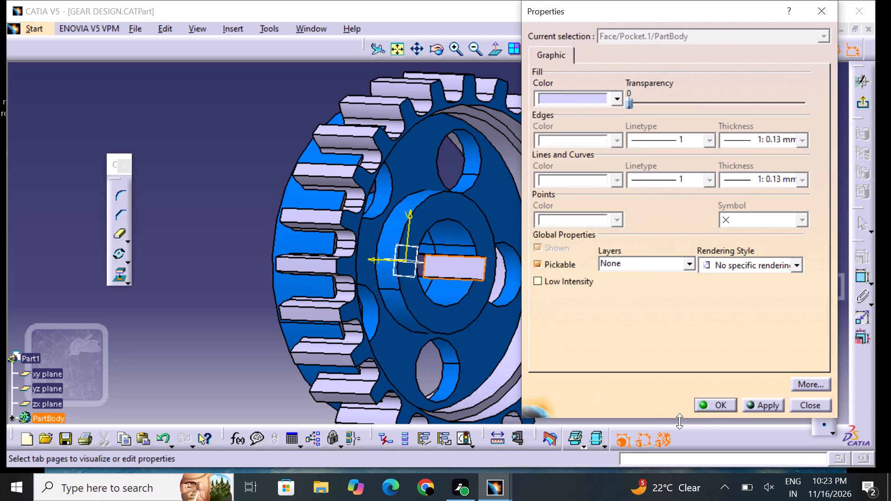
pyautogui.click(716, 405)
pyautogui.click(671, 391)
# Set the fill colour of the rim's deeper inner cylindrical face, next to the web on the toothed side, to azure blue.
pyautogui.click(516, 329)
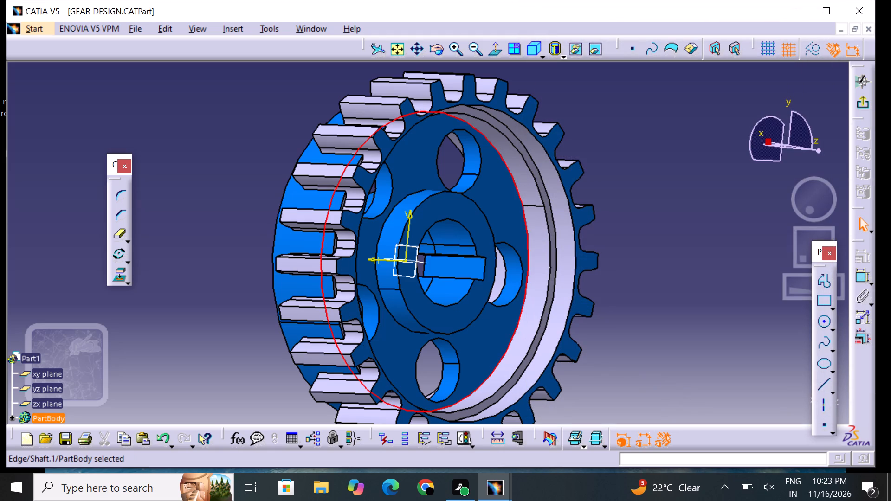
pyautogui.click(649, 351)
pyautogui.click(531, 332)
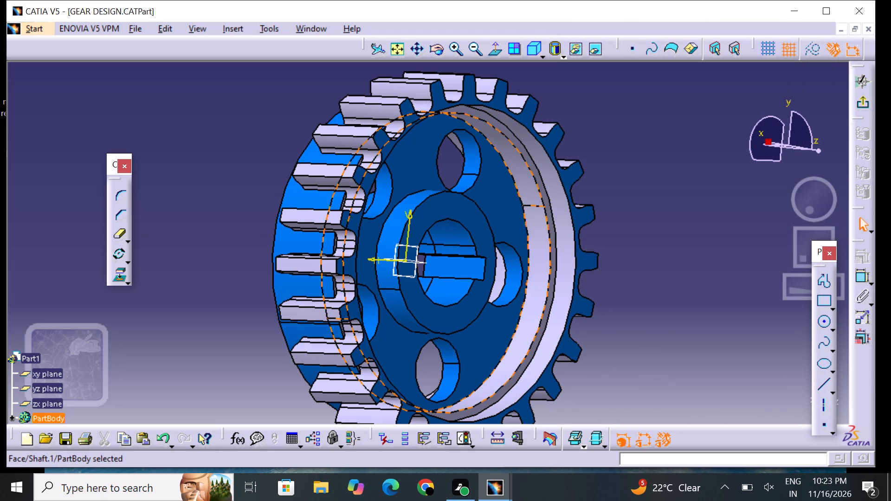
pyautogui.rightClick(530, 332)
pyautogui.click(568, 173)
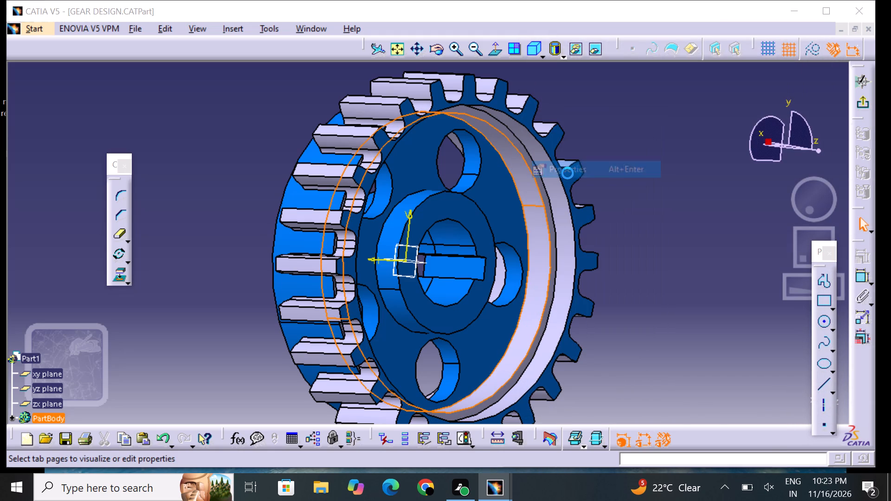
pyautogui.click(564, 95)
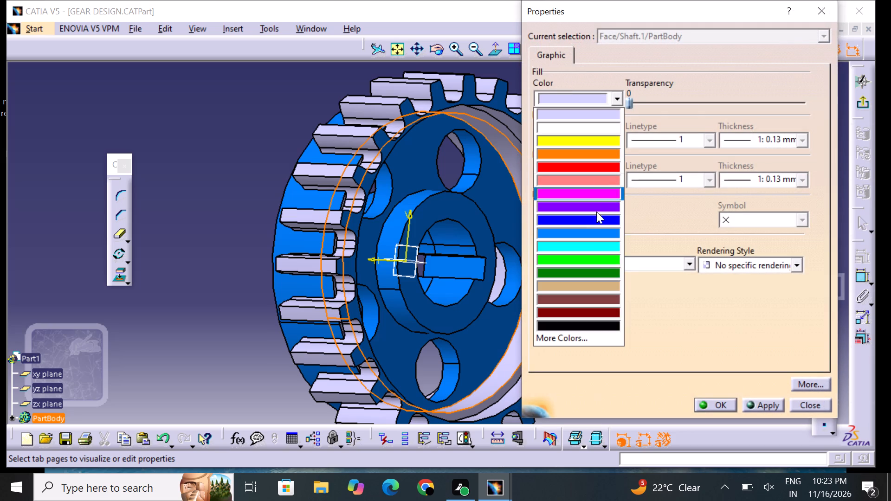
pyautogui.click(585, 223)
pyautogui.moveTo(576, 101); pyautogui.dragTo(576, 106)
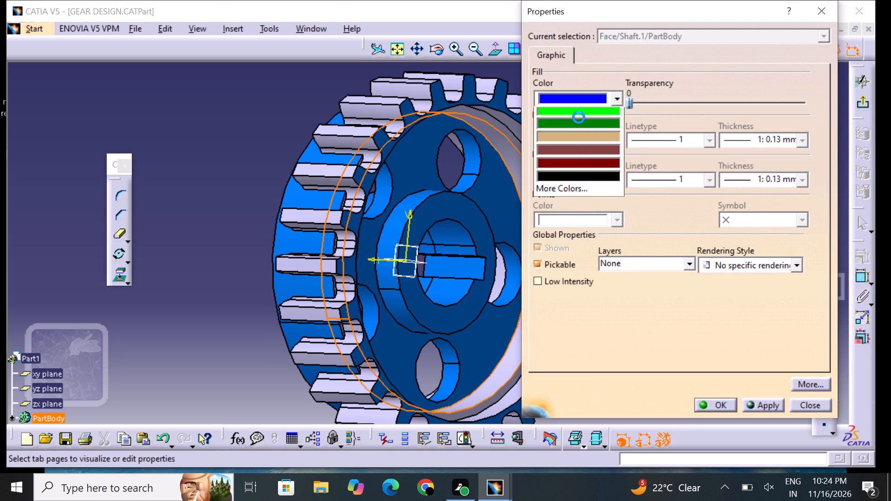
pyautogui.click(602, 227)
pyautogui.click(720, 401)
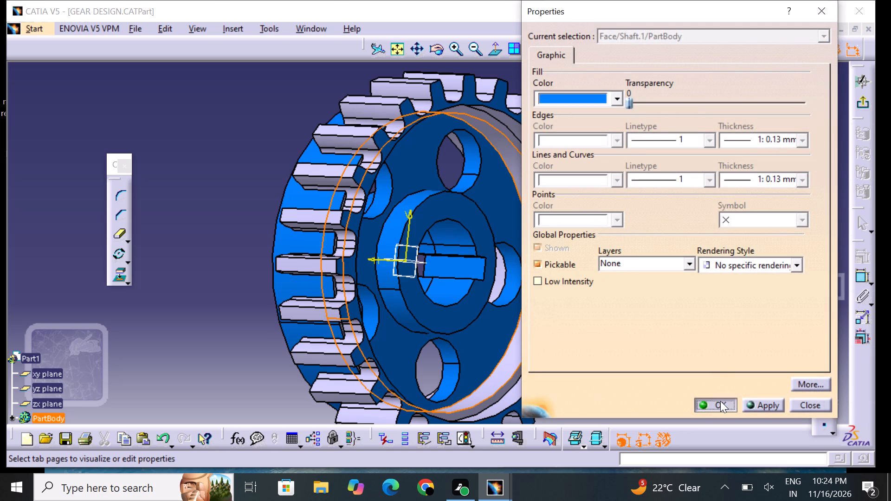
pyautogui.click(707, 387)
# Set the fill colour of the inner cylindrical face beneath the gear teeth, at the rim's outer opening, to azure blue.
pyautogui.click(566, 280)
pyautogui.rightClick(563, 280)
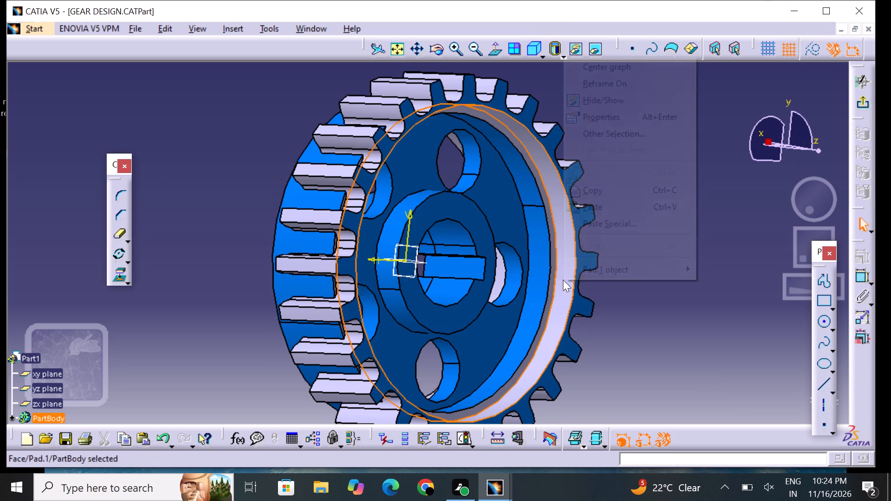
pyautogui.click(603, 121)
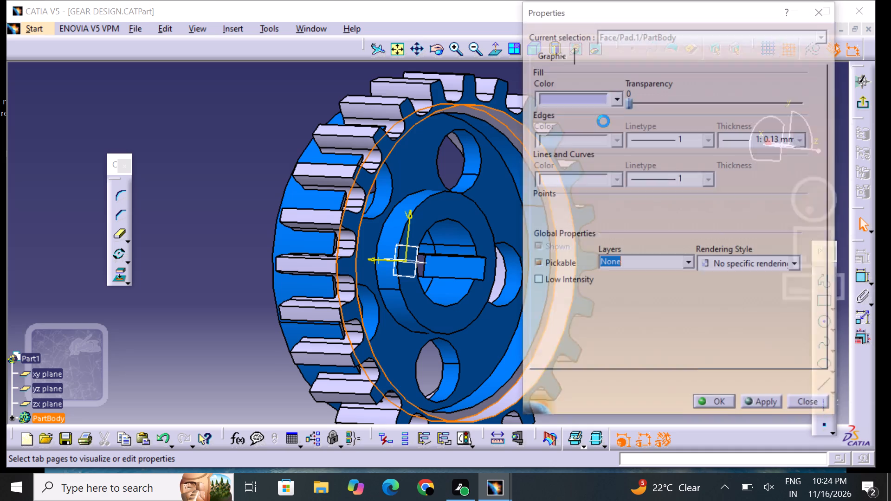
pyautogui.click(594, 97)
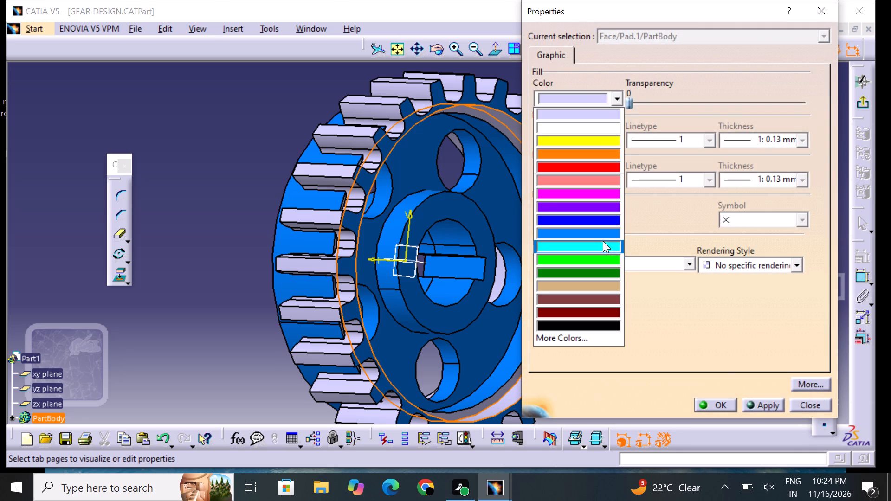
pyautogui.click(603, 239)
pyautogui.click(725, 401)
pyautogui.click(701, 366)
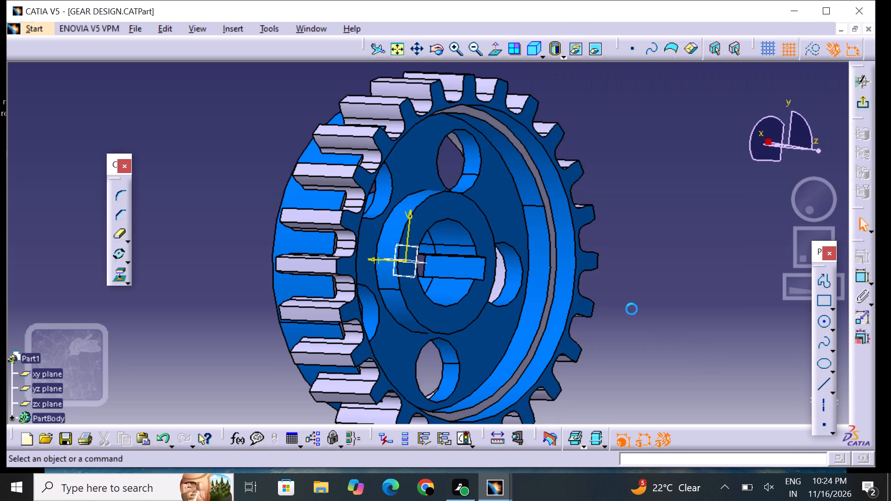
# Set the fill colour of the narrow annular step face between the two inner rim cylinders to azure blue.
pyautogui.click(555, 250)
pyautogui.rightClick(554, 251)
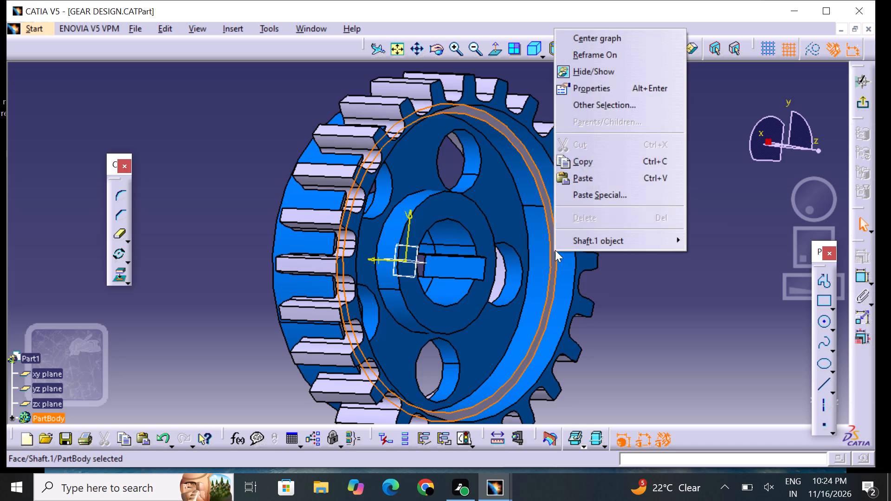
pyautogui.click(610, 93)
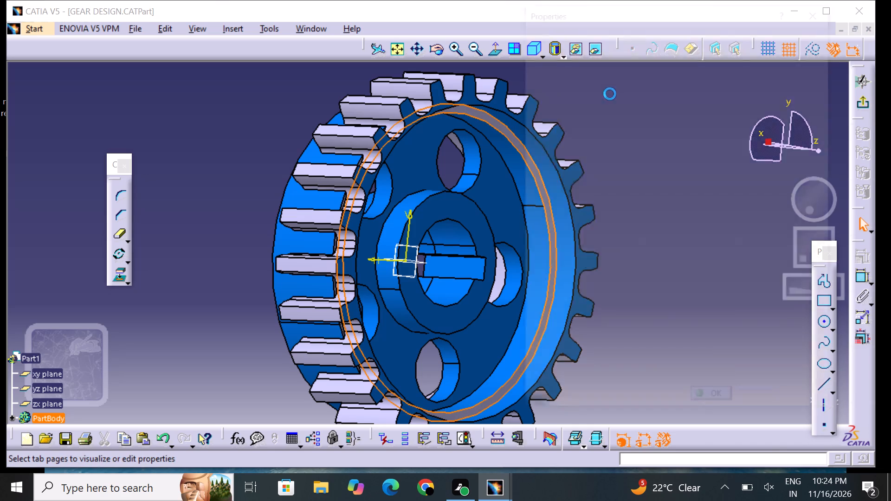
pyautogui.click(588, 94)
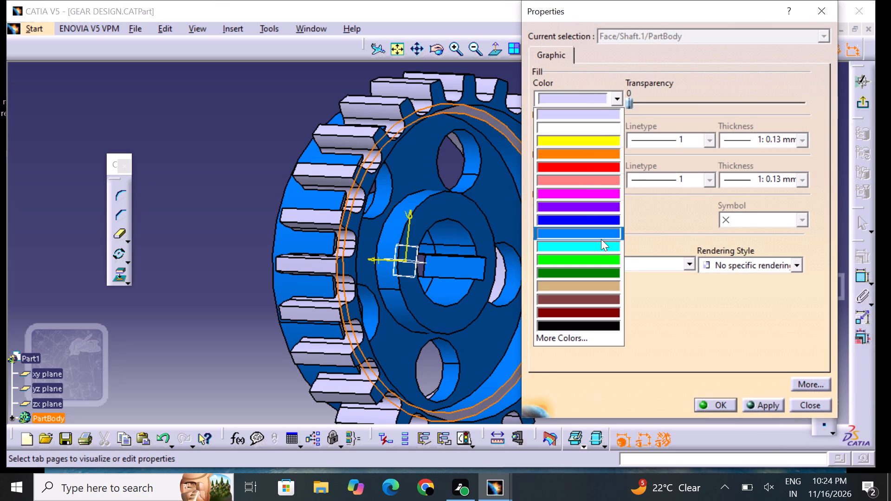
pyautogui.click(602, 231)
pyautogui.click(722, 400)
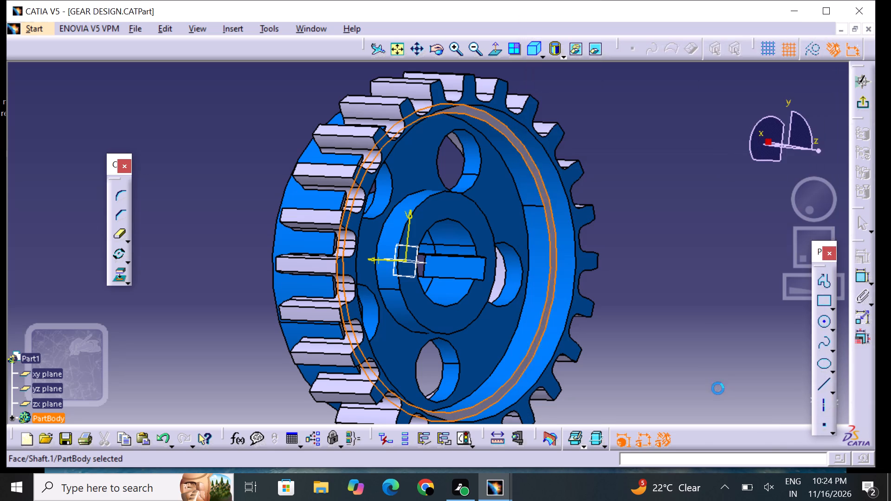
pyautogui.click(701, 369)
# Set the fill colour of the rim's inner cylindrical face on the gear's plain-rim side to azure blue.
pyautogui.moveTo(680, 325); pyautogui.dragTo(485, 316, button='middle')
pyautogui.moveTo(680, 325); pyautogui.dragTo(482, 316, button='right')
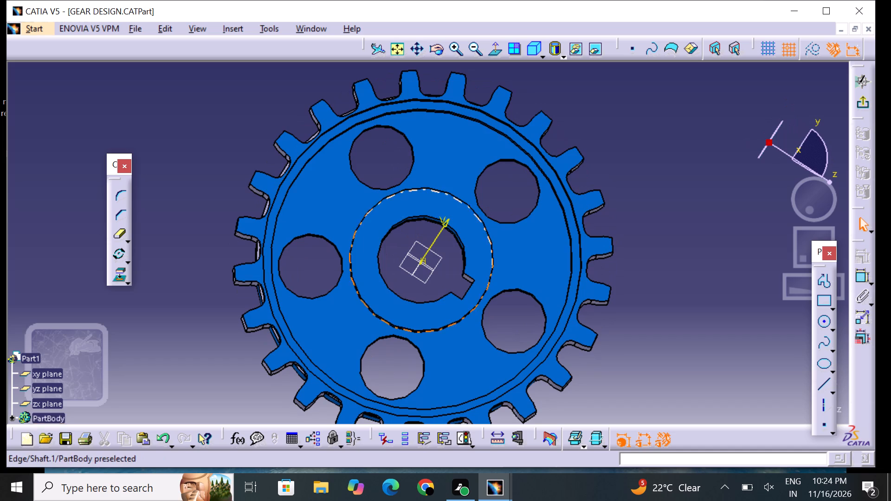
pyautogui.moveTo(586, 317); pyautogui.dragTo(355, 187, button='middle')
pyautogui.moveTo(577, 315); pyautogui.dragTo(355, 187, button='right')
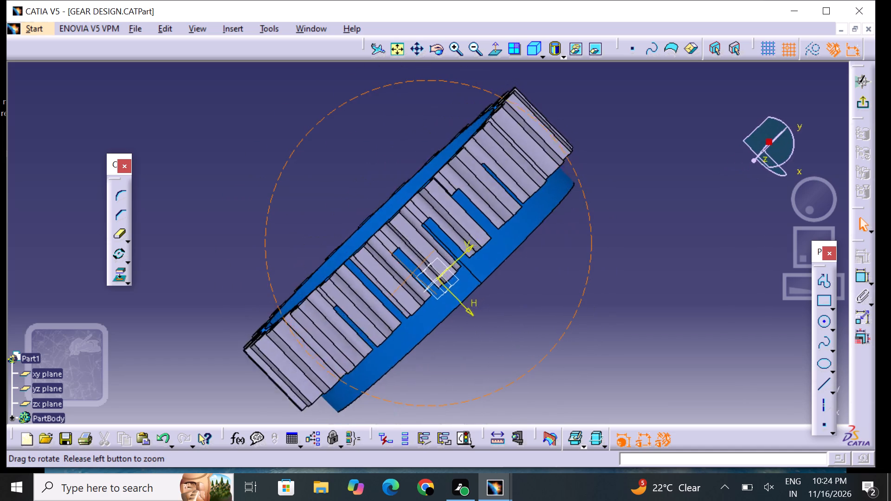
pyautogui.moveTo(355, 187); pyautogui.dragTo(293, 152, button='middle')
pyautogui.moveTo(355, 187); pyautogui.dragTo(293, 153, button='right')
pyautogui.moveTo(358, 102); pyautogui.dragTo(394, 200, button='middle')
pyautogui.moveTo(358, 133); pyautogui.dragTo(410, 208, button='right')
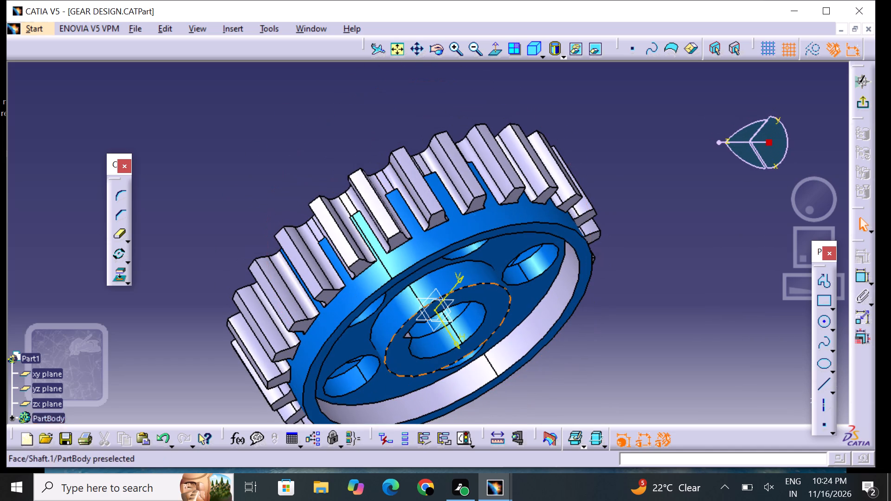
pyautogui.click(536, 331)
pyautogui.rightClick(536, 331)
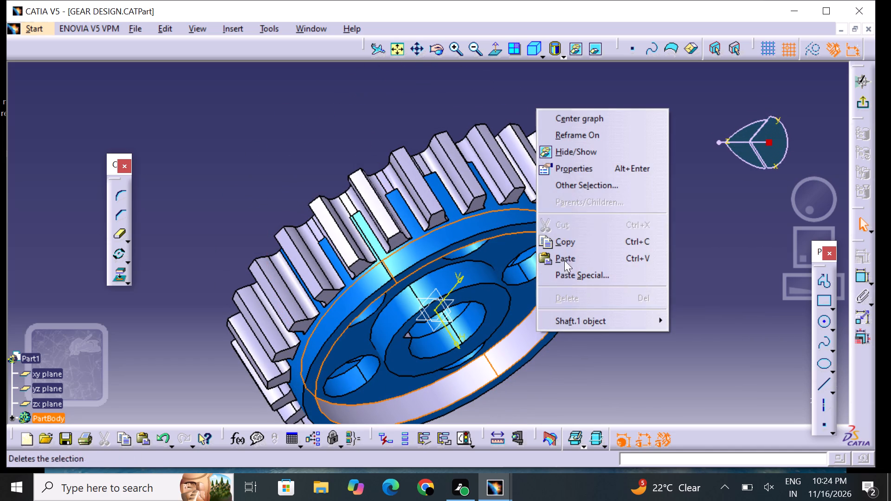
pyautogui.click(581, 170)
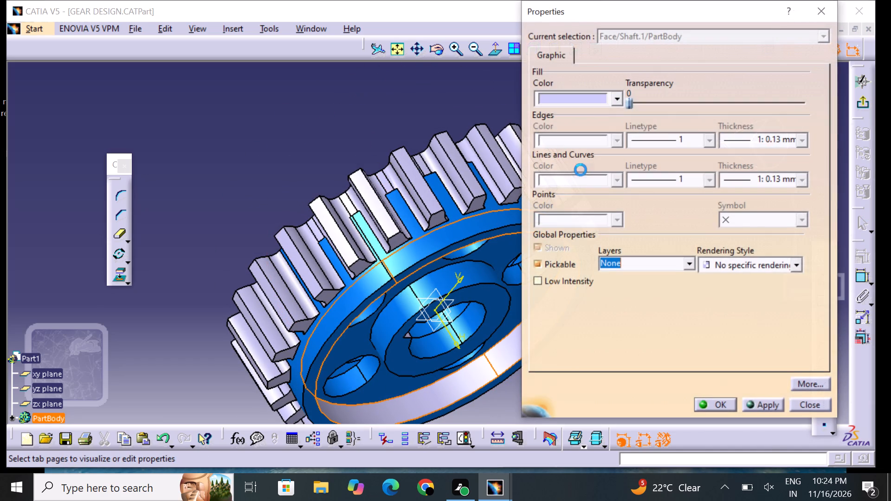
pyautogui.moveTo(570, 96); pyautogui.dragTo(570, 100)
pyautogui.click(569, 235)
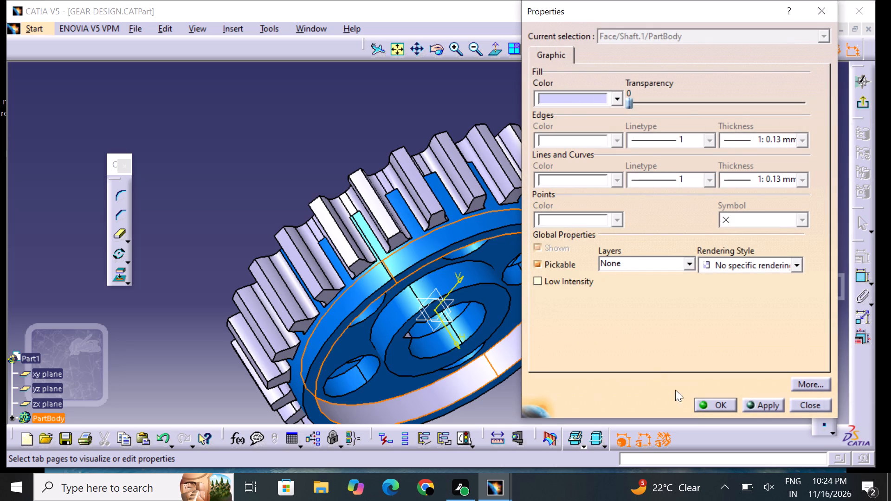
pyautogui.click(724, 410)
pyautogui.click(619, 380)
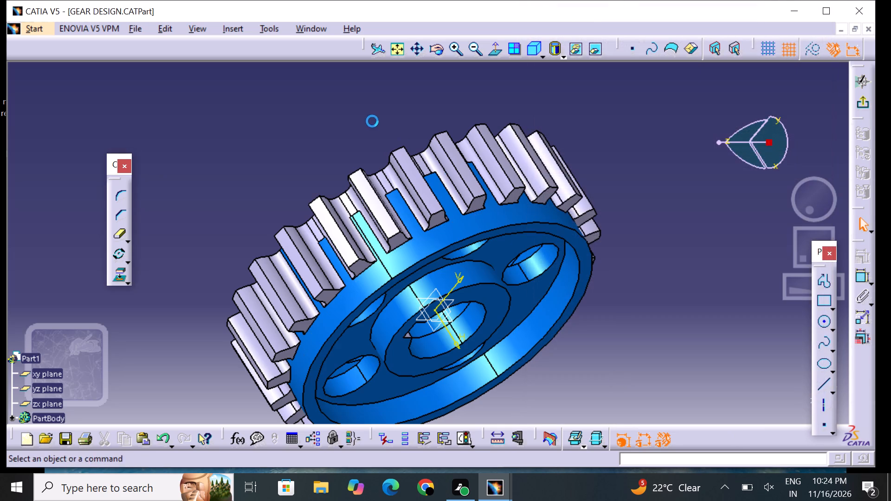
# Set the fill colour of the whole PartBody to magenta.
pyautogui.moveTo(369, 122); pyautogui.dragTo(574, 200, button='middle')
pyautogui.moveTo(376, 171); pyautogui.dragTo(574, 200, button='right')
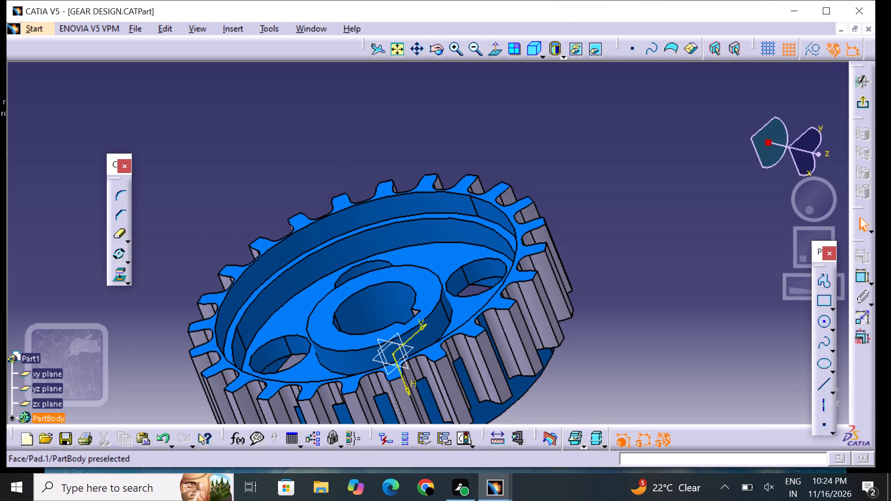
pyautogui.moveTo(548, 281); pyautogui.dragTo(563, 229, button='middle')
pyautogui.scroll(-6, 177, 245)
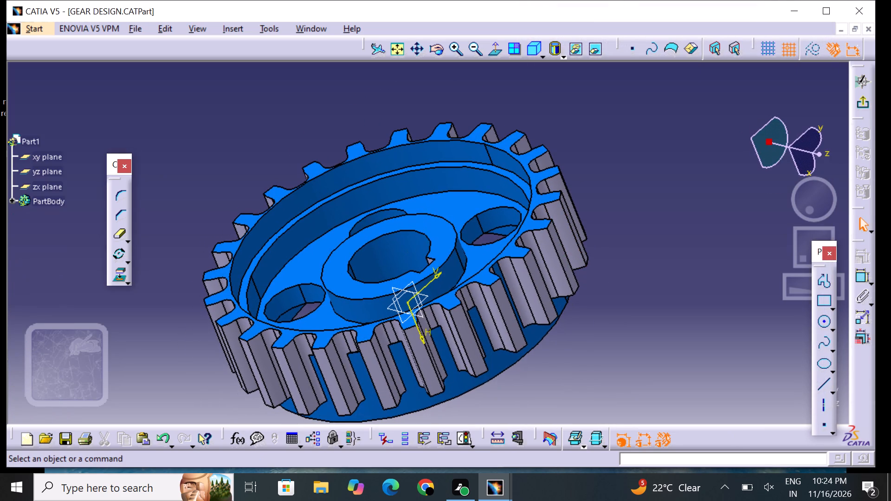
pyautogui.click(47, 203)
pyautogui.rightClick(48, 203)
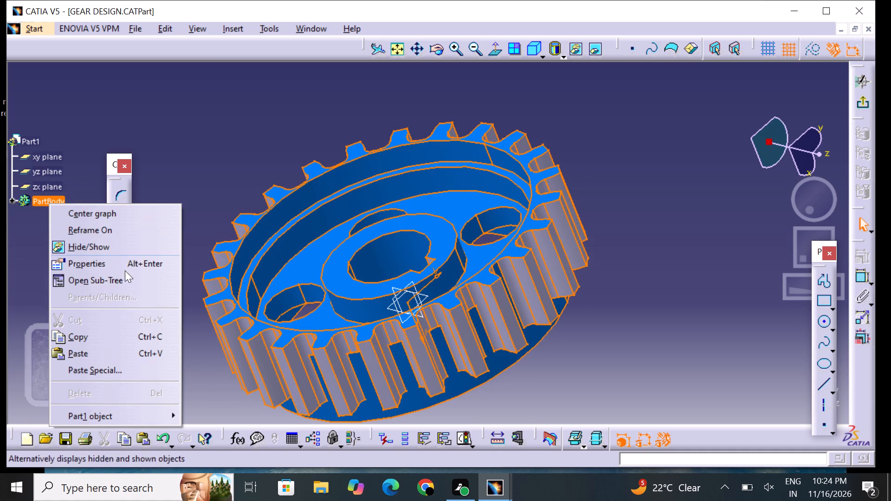
pyautogui.click(119, 267)
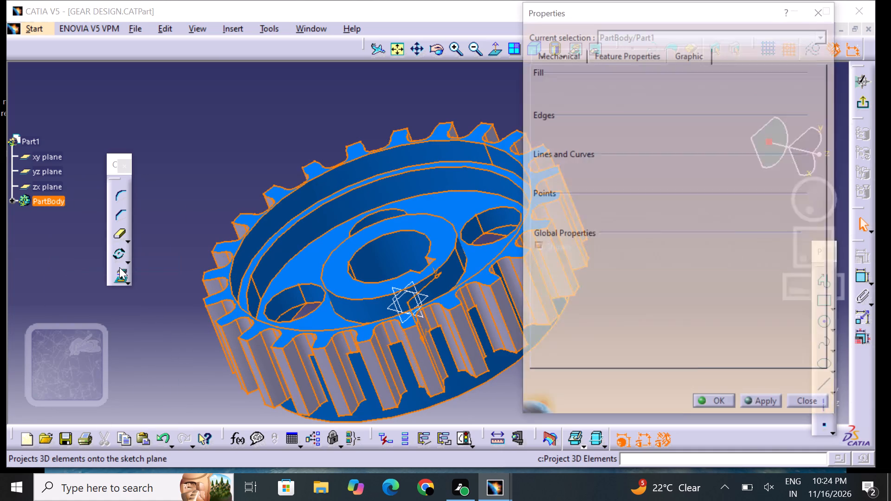
pyautogui.click(561, 96)
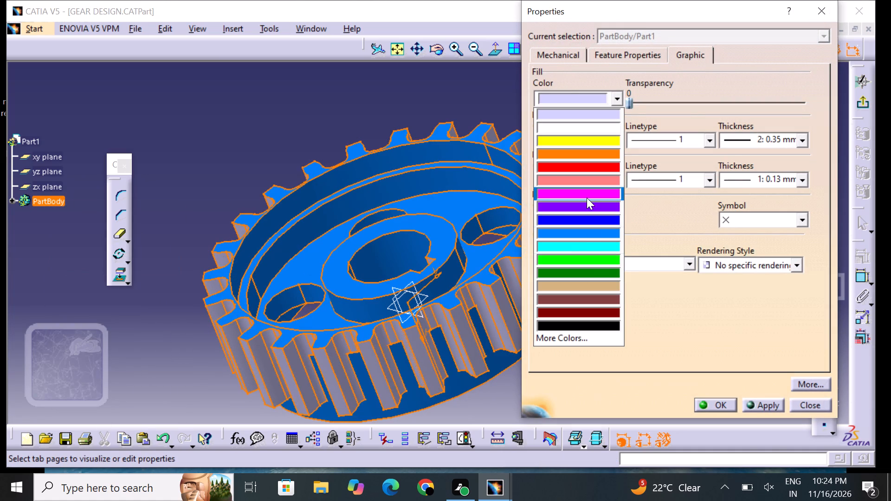
pyautogui.click(587, 198)
pyautogui.click(724, 407)
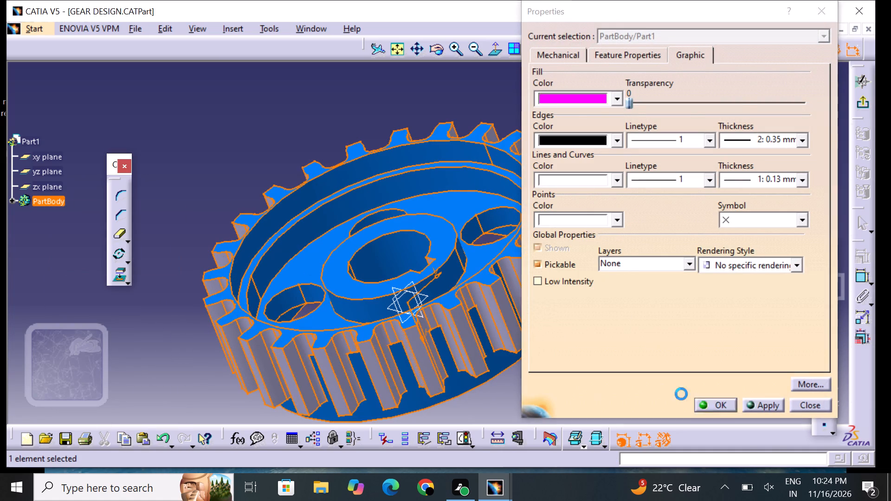
pyautogui.click(641, 386)
# Examine the recoloured gear from both sides and around its teeth, bore and keyway.
pyautogui.moveTo(619, 276); pyautogui.dragTo(322, 197, button='middle')
pyautogui.moveTo(619, 270); pyautogui.dragTo(322, 197, button='right')
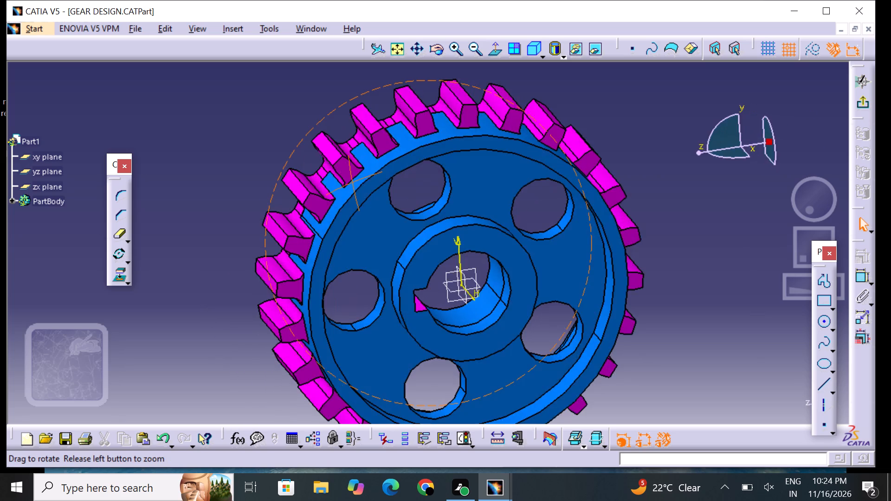
pyautogui.moveTo(322, 197); pyautogui.dragTo(675, 312, button='middle')
pyautogui.moveTo(322, 197); pyautogui.dragTo(577, 374, button='right')
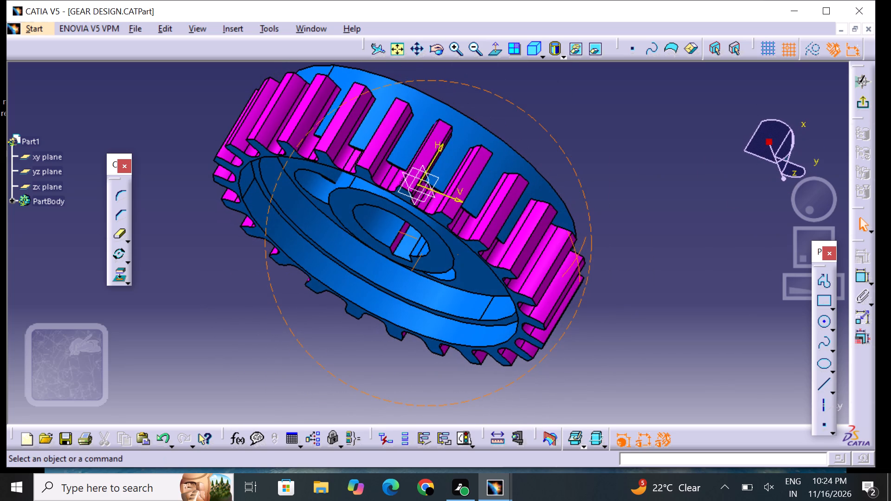
pyautogui.moveTo(350, 349); pyautogui.dragTo(464, 114, button='middle')
pyautogui.moveTo(349, 349); pyautogui.dragTo(464, 114, button='right')
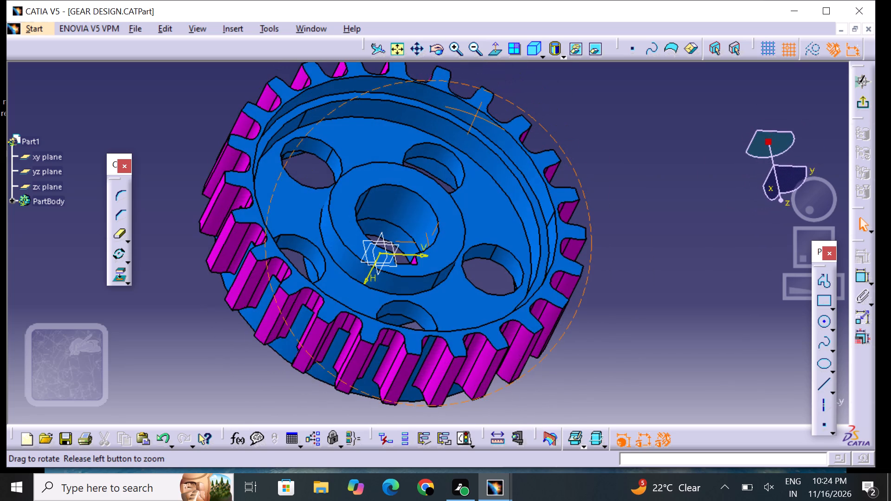
pyautogui.moveTo(464, 114); pyautogui.dragTo(489, 167, button='middle')
pyautogui.moveTo(464, 114); pyautogui.dragTo(489, 167, button='right')
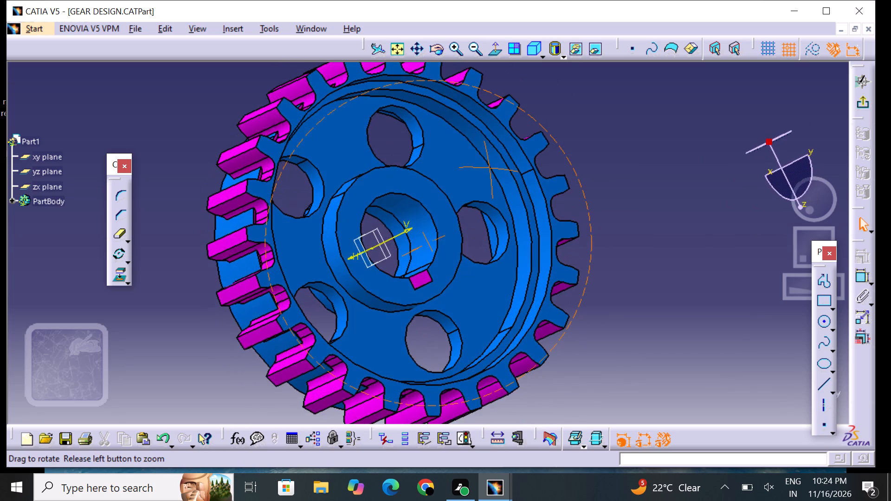
pyautogui.moveTo(489, 167); pyautogui.dragTo(484, 96, button='middle')
pyautogui.moveTo(489, 167); pyautogui.dragTo(484, 96, button='right')
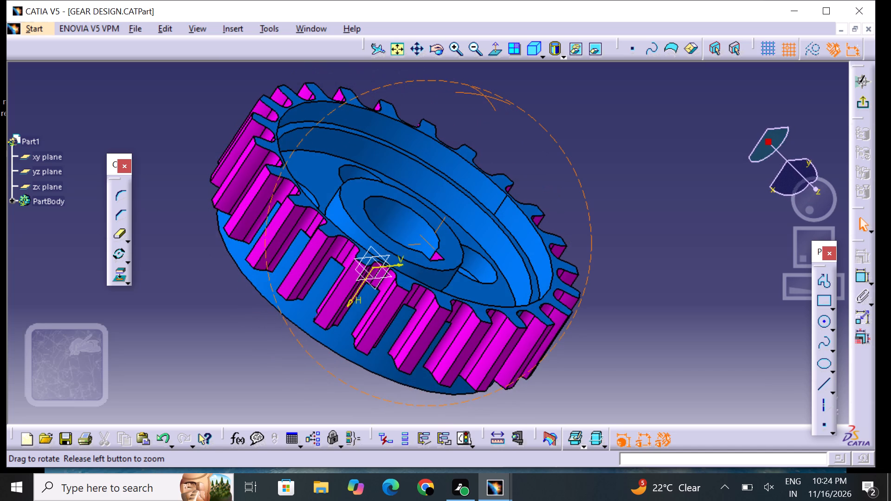
pyautogui.moveTo(493, 117); pyautogui.dragTo(357, 221, button='middle')
pyautogui.moveTo(493, 123); pyautogui.dragTo(357, 221, button='right')
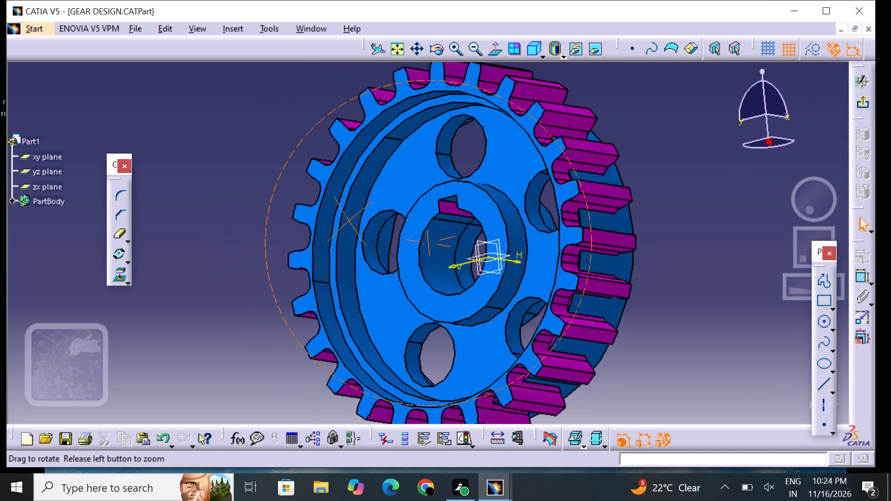
pyautogui.moveTo(357, 221); pyautogui.dragTo(306, 199, button='middle')
pyautogui.moveTo(357, 221); pyautogui.dragTo(306, 199, button='right')
pyautogui.moveTo(306, 199); pyautogui.dragTo(306, 199, button='middle')
pyautogui.click(466, 53)
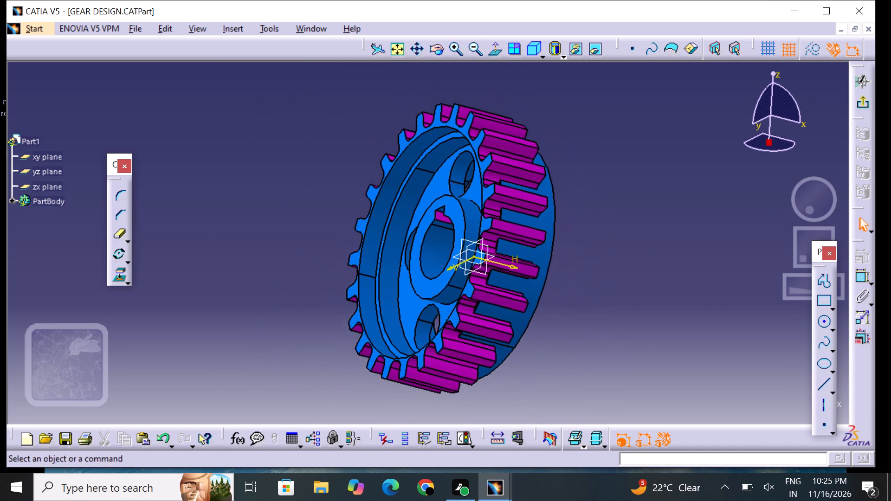
pyautogui.moveTo(482, 191); pyautogui.dragTo(566, 191, button='middle')
pyautogui.moveTo(482, 191); pyautogui.dragTo(566, 191, button='right')
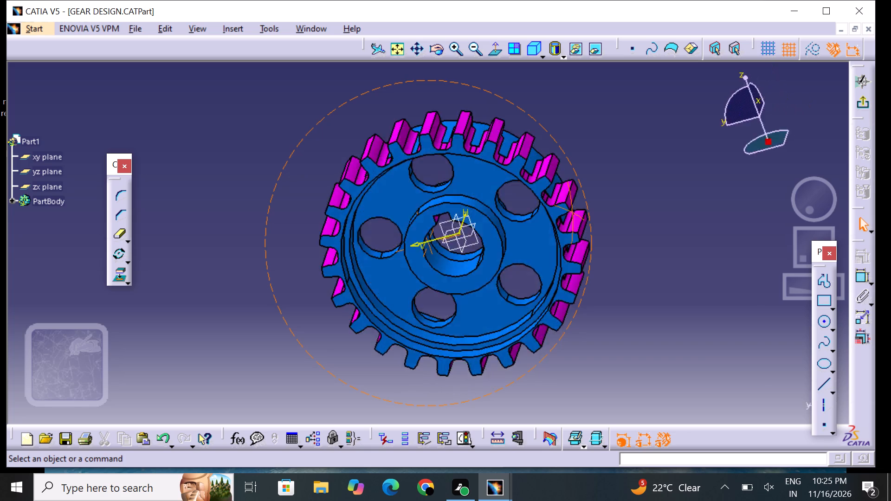
pyautogui.moveTo(566, 191); pyautogui.dragTo(380, 332, button='middle')
pyautogui.moveTo(566, 191); pyautogui.dragTo(380, 332, button='right')
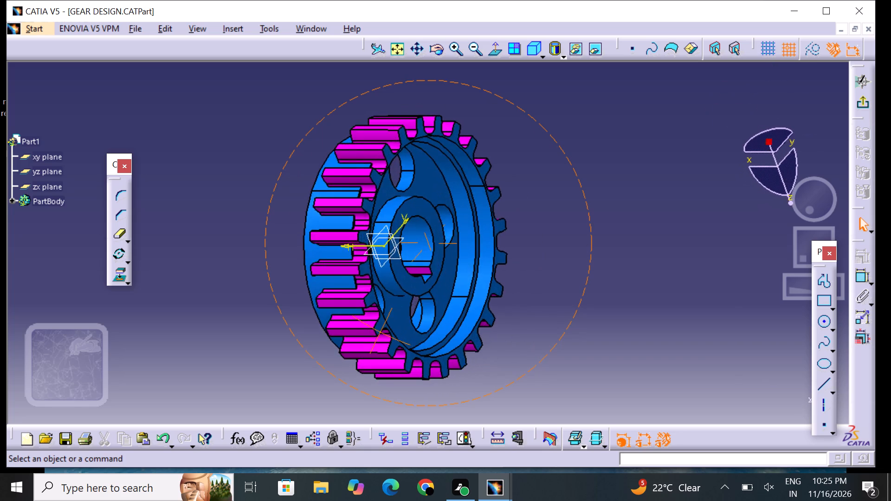
pyautogui.moveTo(380, 332); pyautogui.dragTo(192, 246, button='middle')
pyautogui.moveTo(380, 332); pyautogui.dragTo(193, 246, button='right')
pyautogui.moveTo(547, 259); pyautogui.dragTo(545, 265, button='middle')
pyautogui.moveTo(548, 259); pyautogui.dragTo(545, 265, button='right')
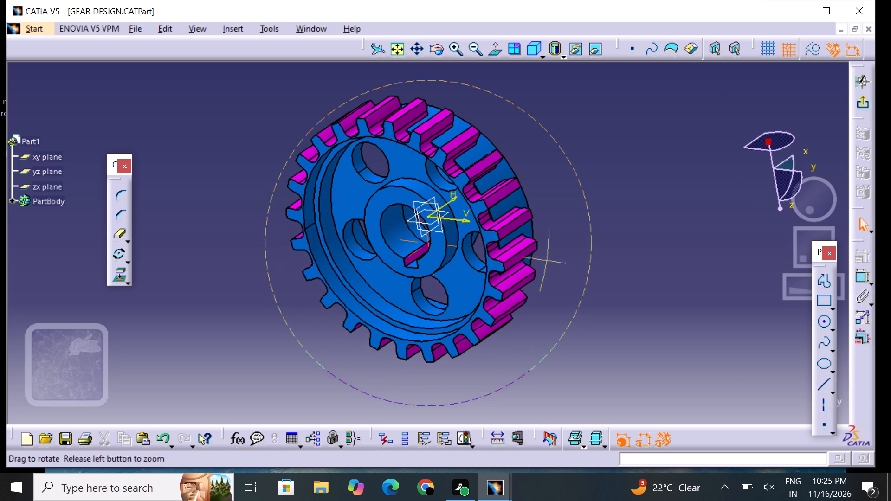
pyautogui.moveTo(545, 265); pyautogui.dragTo(450, 274, button='middle')
pyautogui.moveTo(545, 265); pyautogui.dragTo(450, 274, button='right')
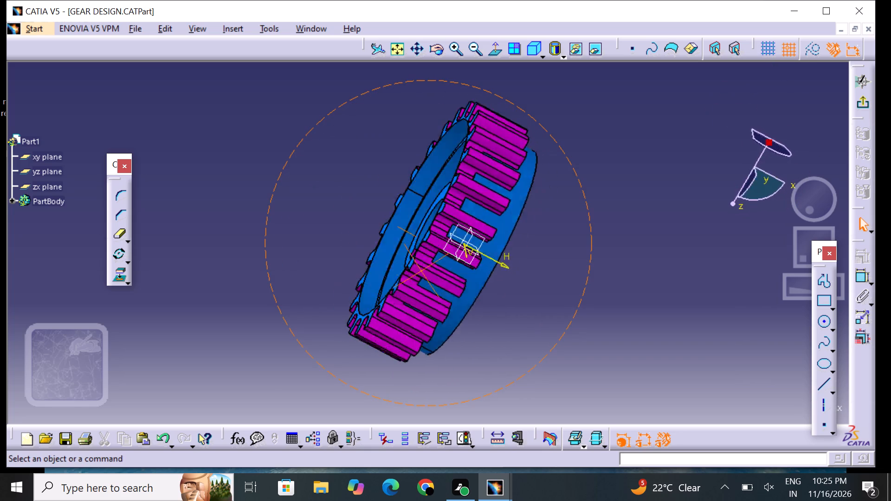
pyautogui.moveTo(450, 274); pyautogui.dragTo(697, 259, button='middle')
pyautogui.moveTo(450, 274); pyautogui.dragTo(697, 259, button='right')
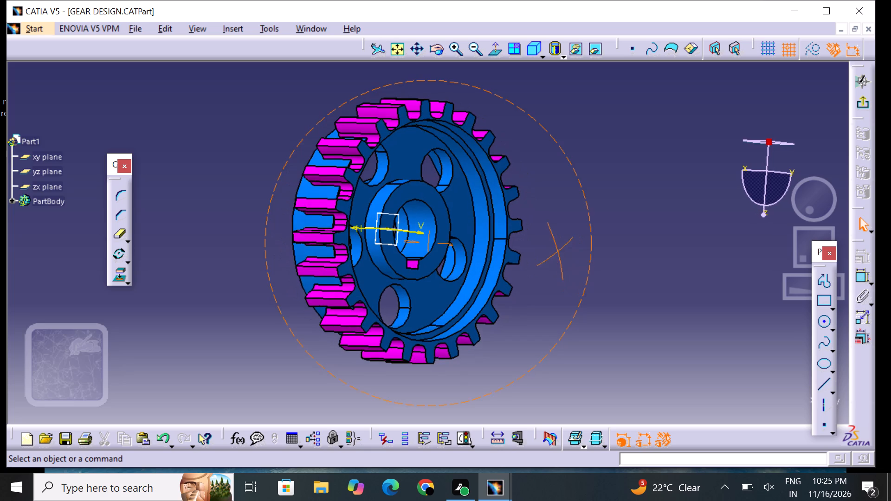
pyautogui.moveTo(697, 259); pyautogui.dragTo(697, 258, button='middle')
pyautogui.moveTo(697, 259); pyautogui.dragTo(697, 258, button='right')
pyautogui.scroll(1, 592, 282)
pyautogui.moveTo(591, 284); pyautogui.dragTo(665, 273, button='middle')
pyautogui.moveTo(591, 298); pyautogui.dragTo(665, 273, button='right')
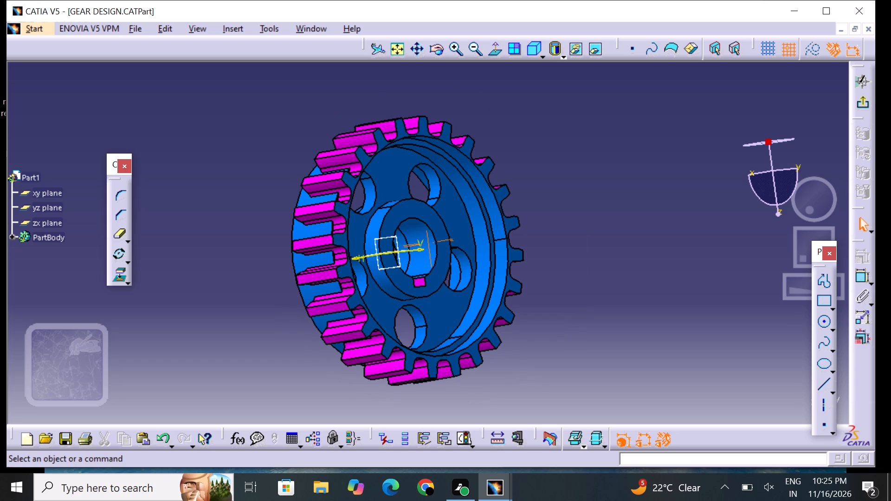
# Save the gear part document.
pyautogui.click(69, 442)
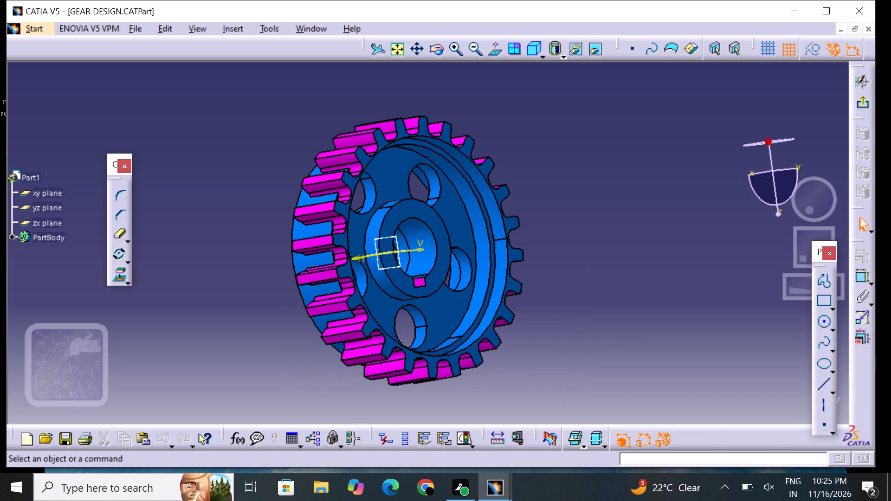
# Print the current gear view to a PDF document named GEAR DESIGN DOC in the Desktop folder.
pyautogui.click(83, 443)
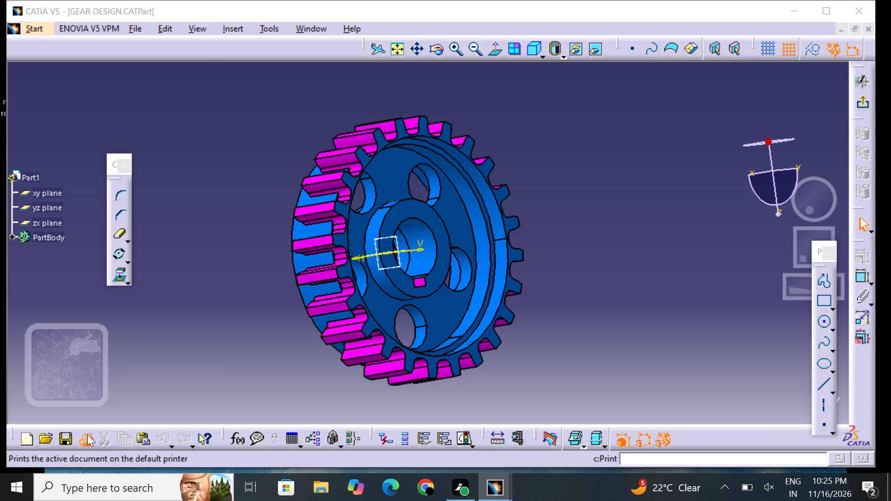
pyautogui.write('GEAR DESIGN DOC')
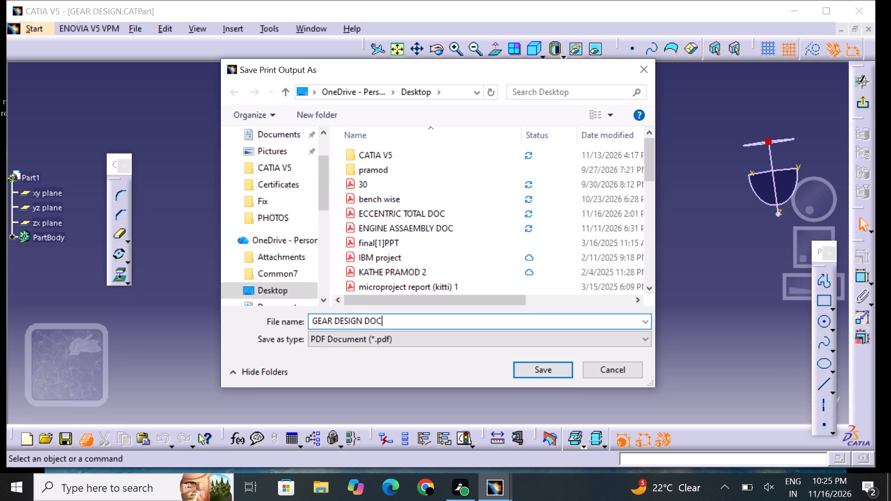
pyautogui.press('Return')
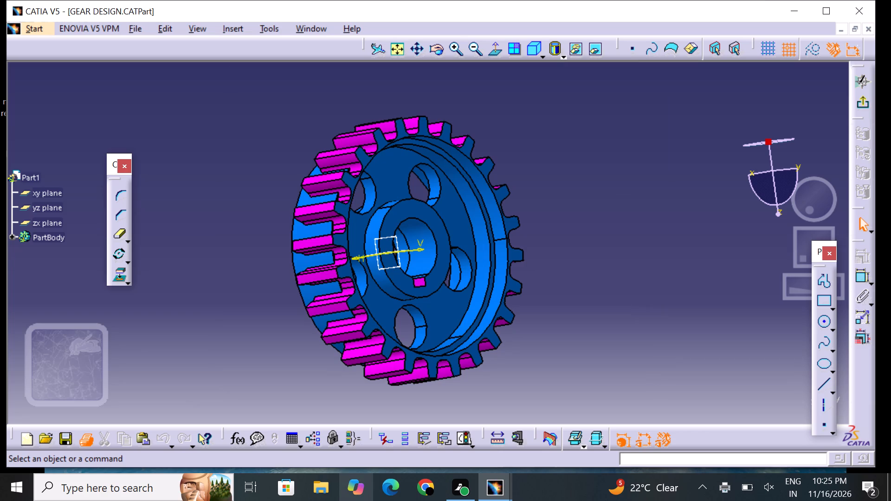